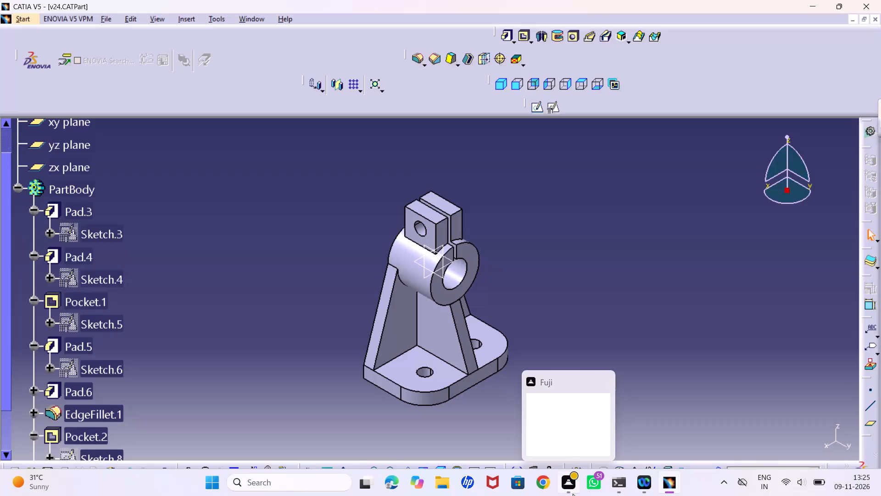
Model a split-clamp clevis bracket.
Create a new part in the Part Design workbench.
click(23, 19)
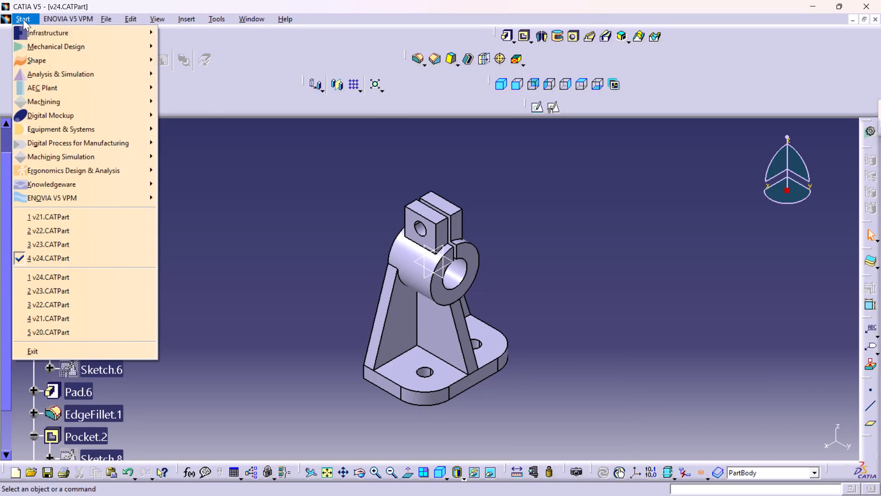
click(44, 48)
click(207, 50)
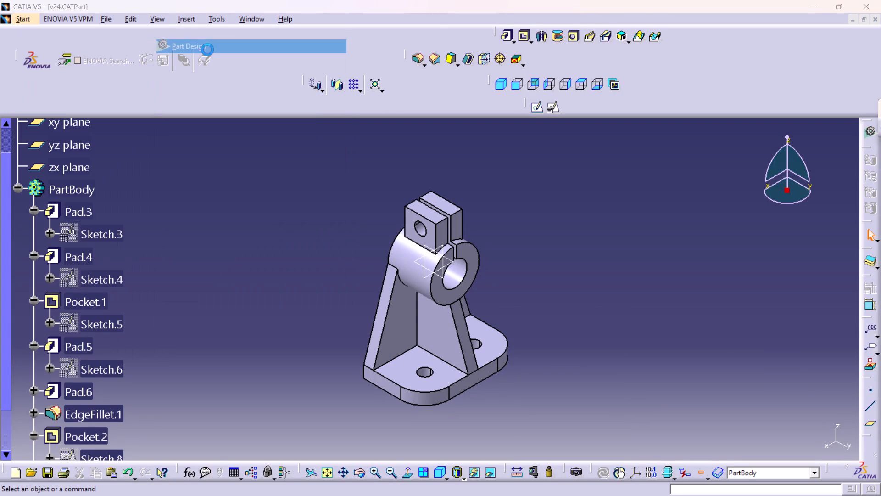
click(788, 443)
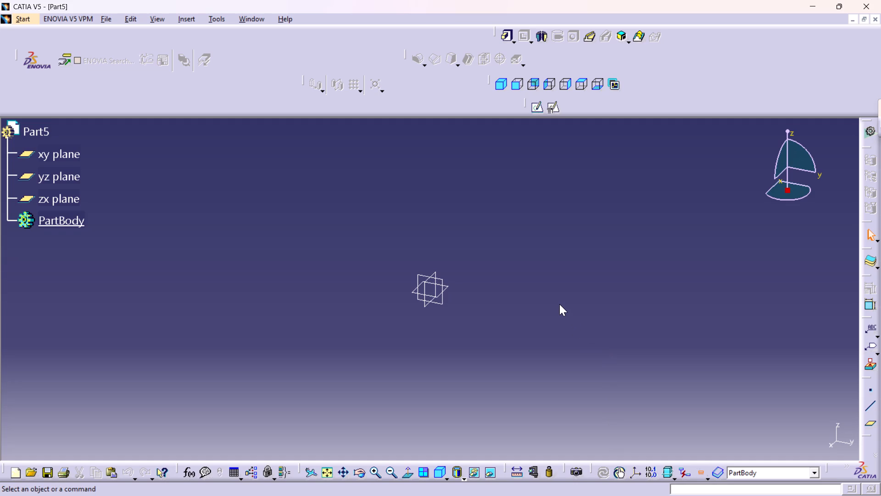
Start a positioned sketch on the yz plane.
double_click(445, 304)
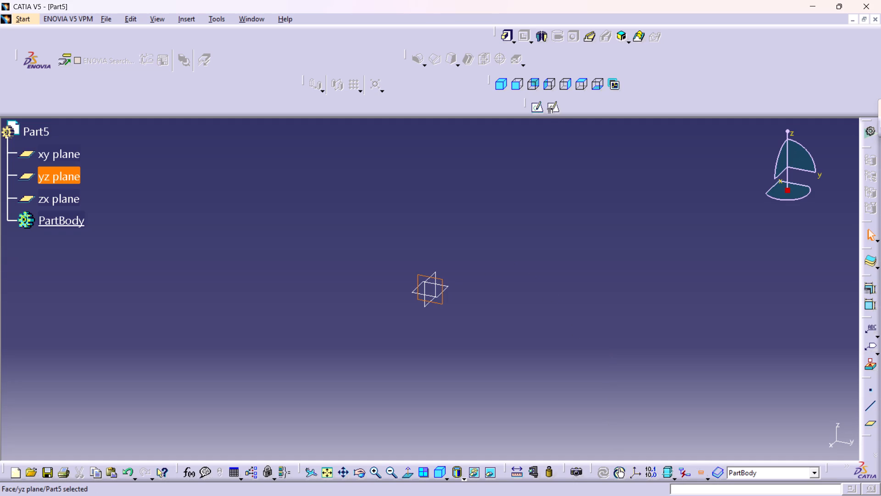
click(557, 112)
click(782, 444)
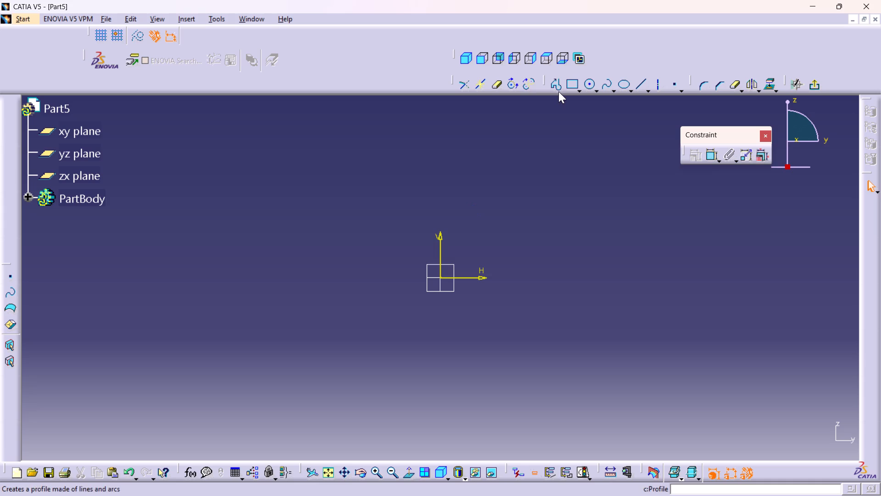
Sketch two concentric circles centred on the origin, about 89 mm and 54 mm in diameter.
double_click(592, 87)
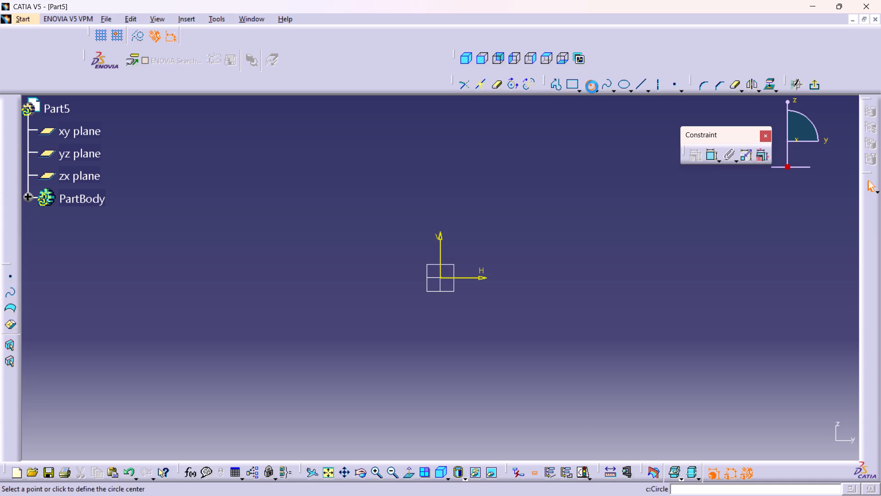
click(443, 276)
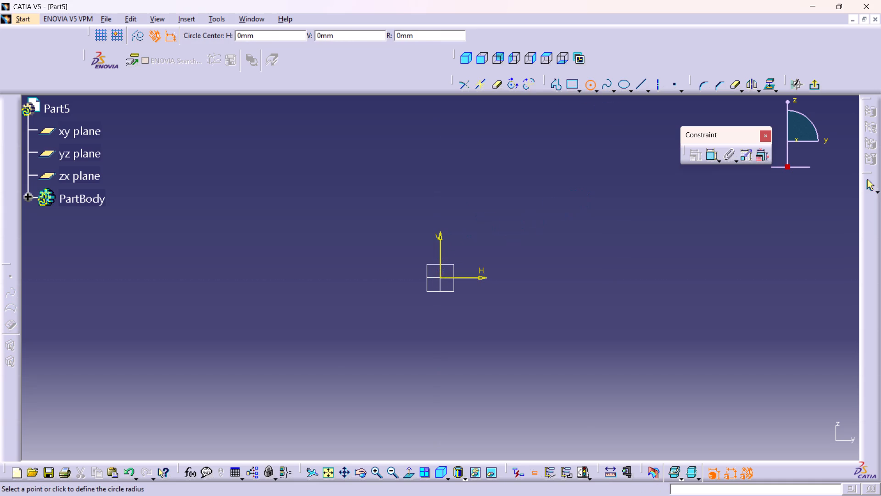
click(496, 319)
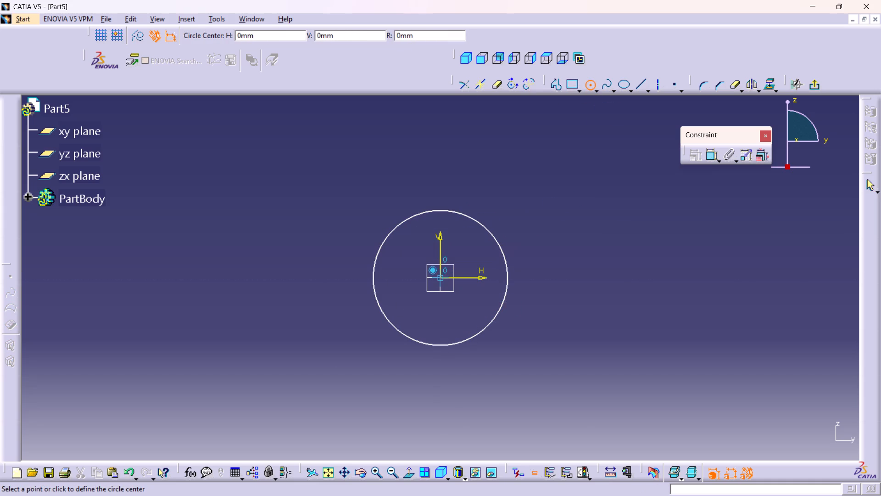
click(442, 278)
click(462, 313)
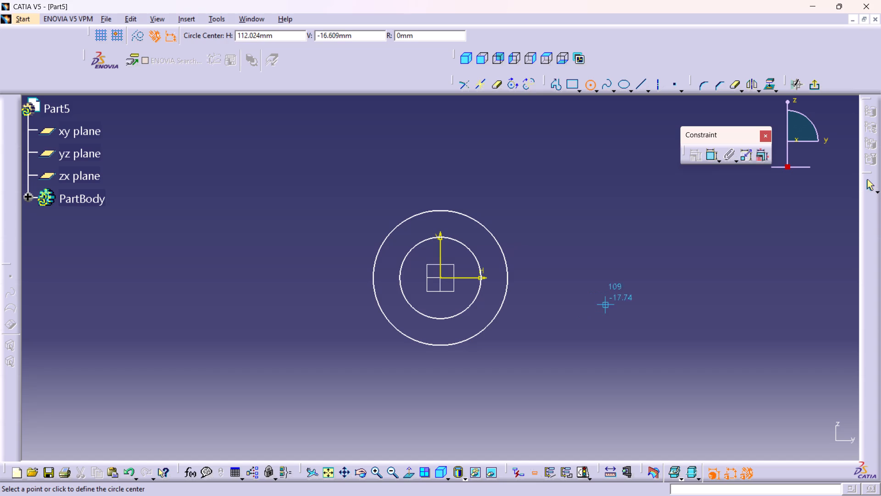
click(563, 197)
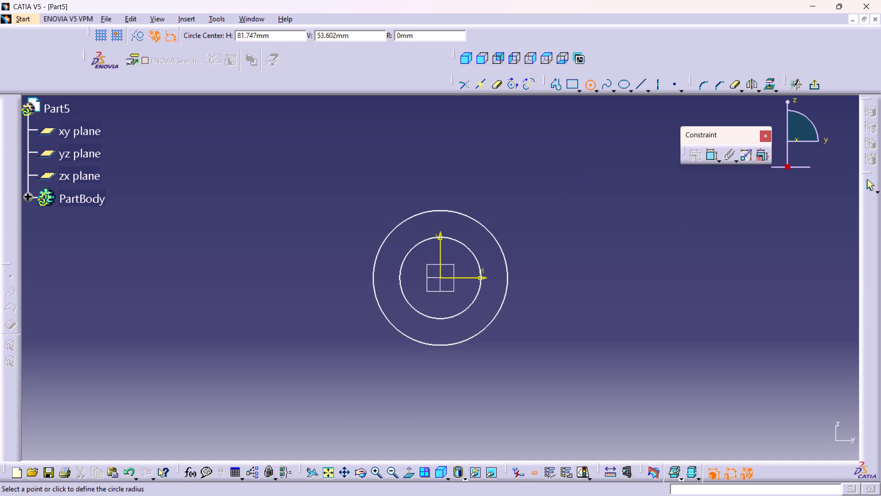
click(871, 183)
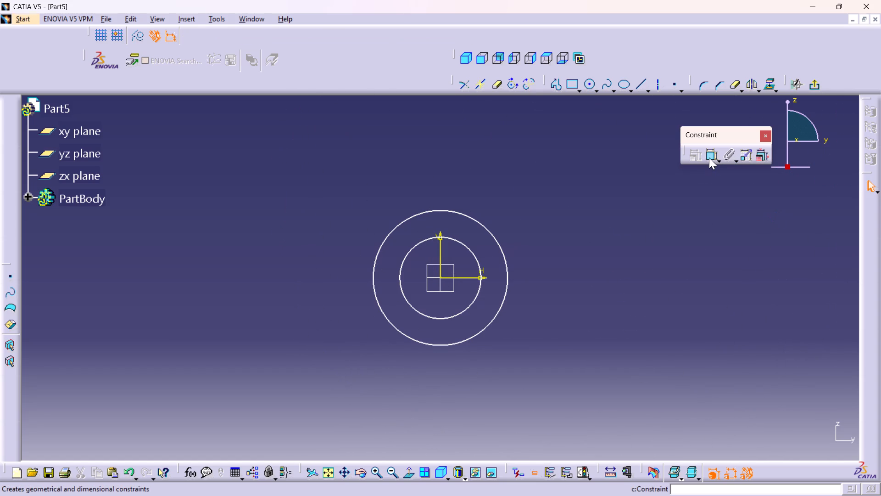
Dimension the two circles, setting the outer diameter to 50 mm and the inner diameter to 30 mm.
double_click(709, 158)
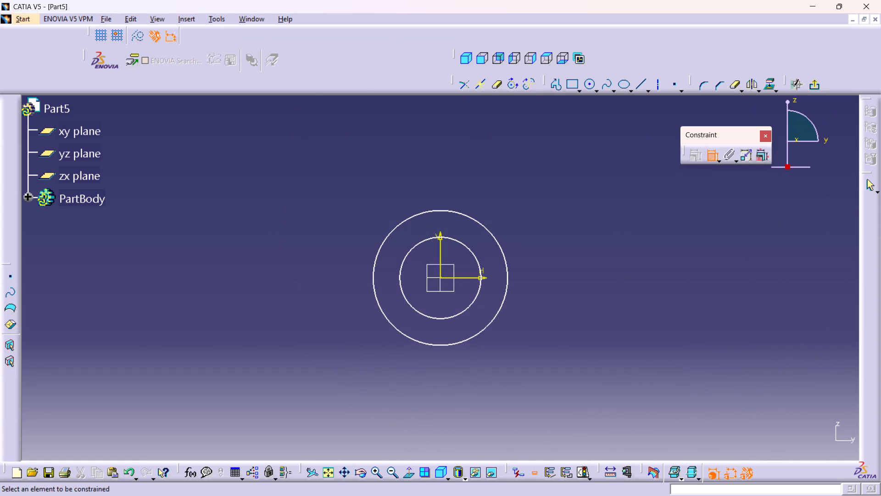
click(500, 304)
click(580, 252)
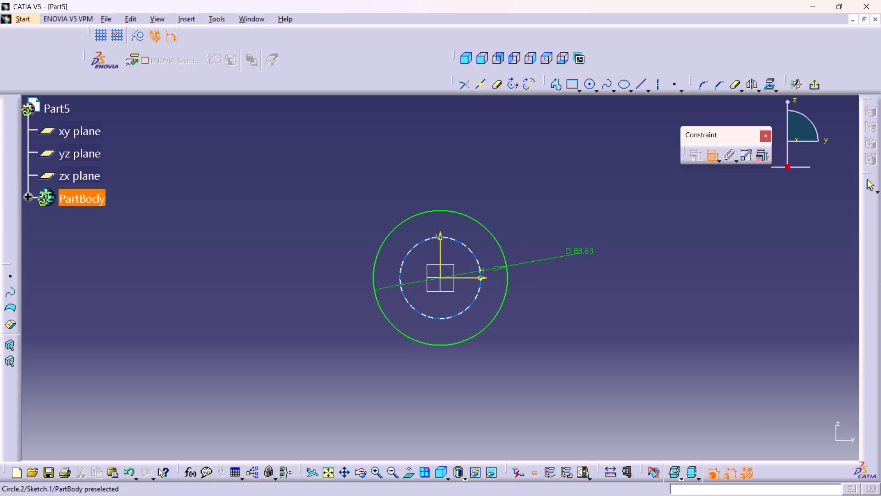
click(471, 302)
click(564, 299)
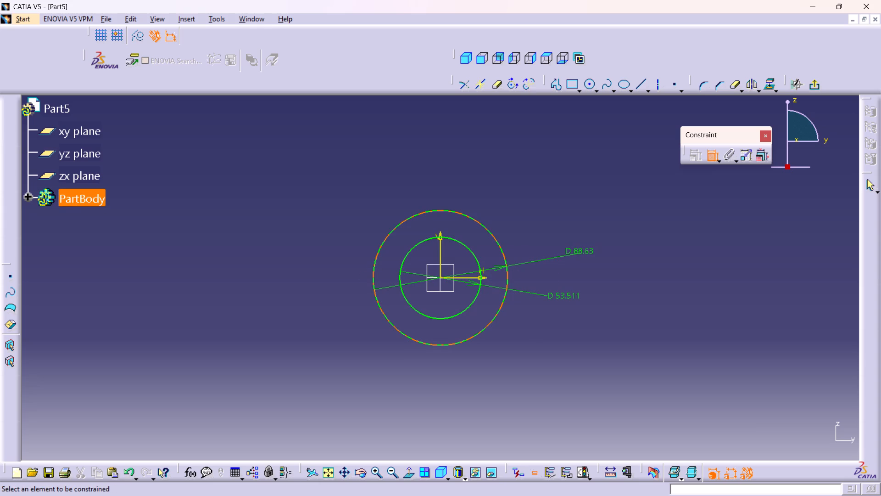
double_click(579, 249)
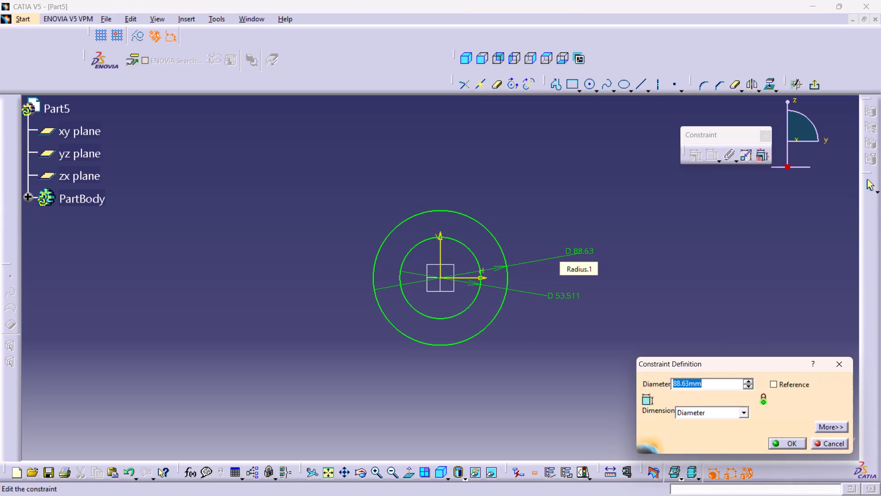
text(50)
key(Return)
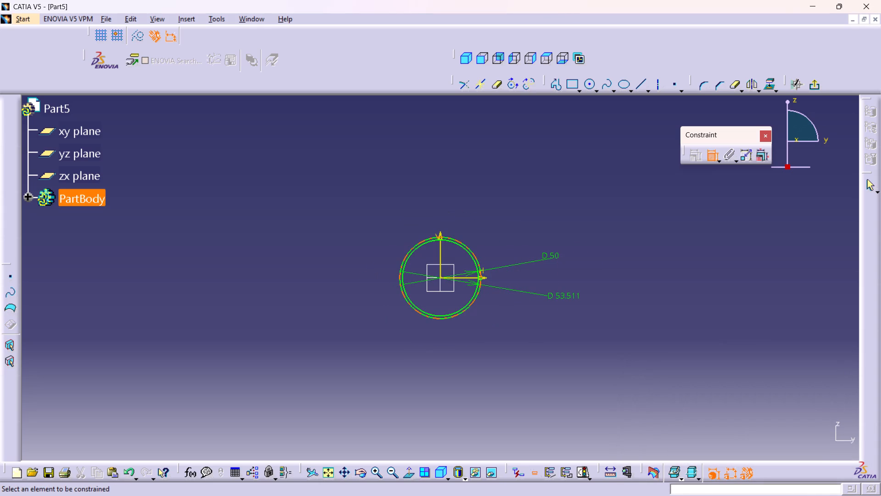
double_click(570, 296)
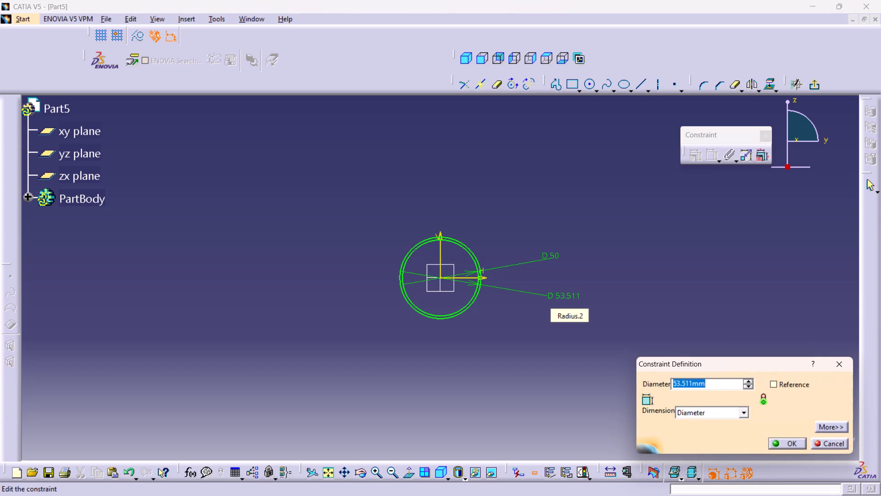
text(30)
key(Return)
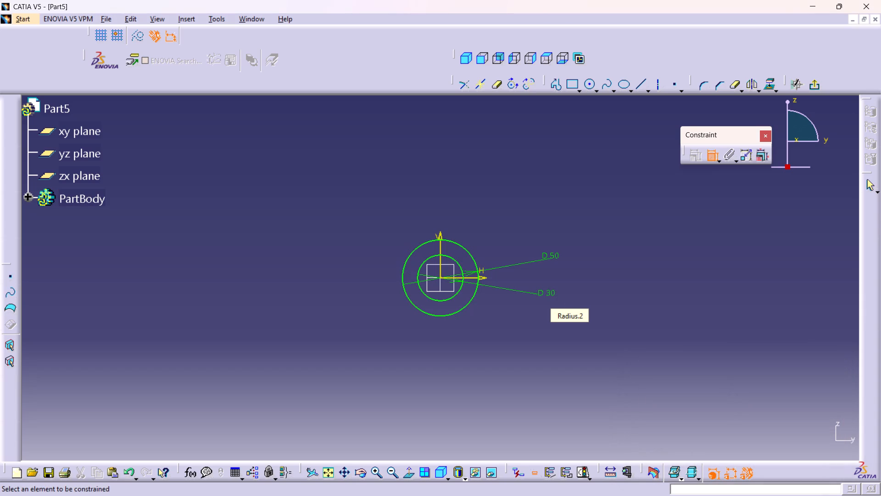
Sketch a vertical profile line from the inner circle up to the outer circle, at about H -5.3 mm.
middle_drag(476, 341, 472, 255)
right_click(476, 341)
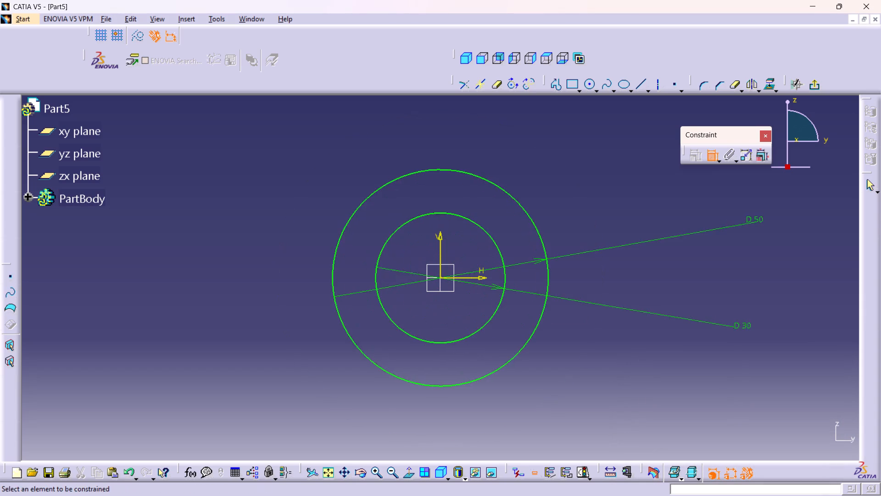
middle_drag(486, 260, 486, 320)
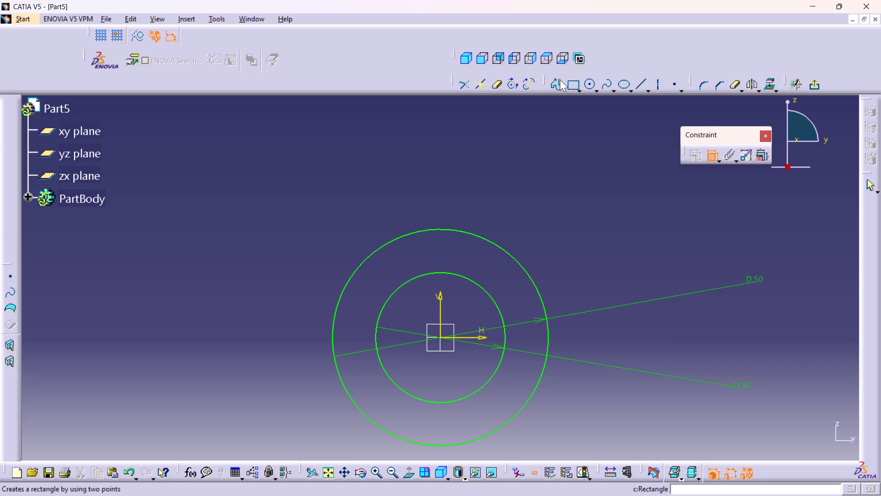
click(555, 85)
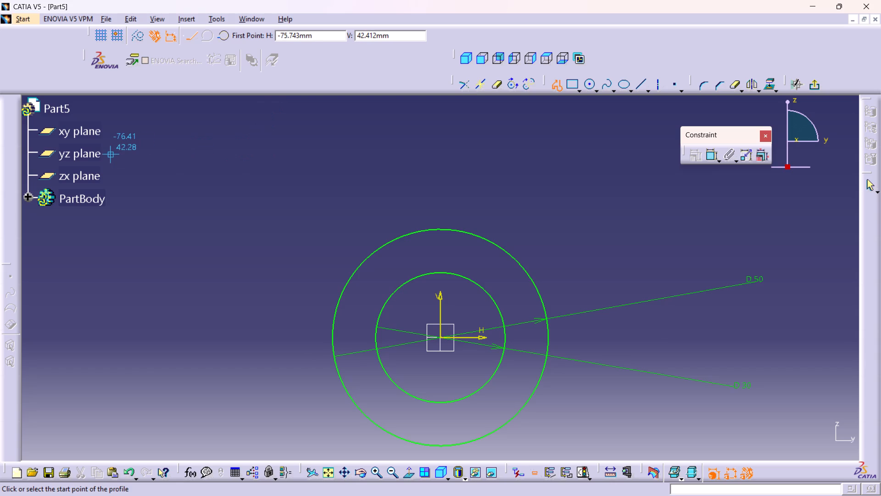
click(417, 276)
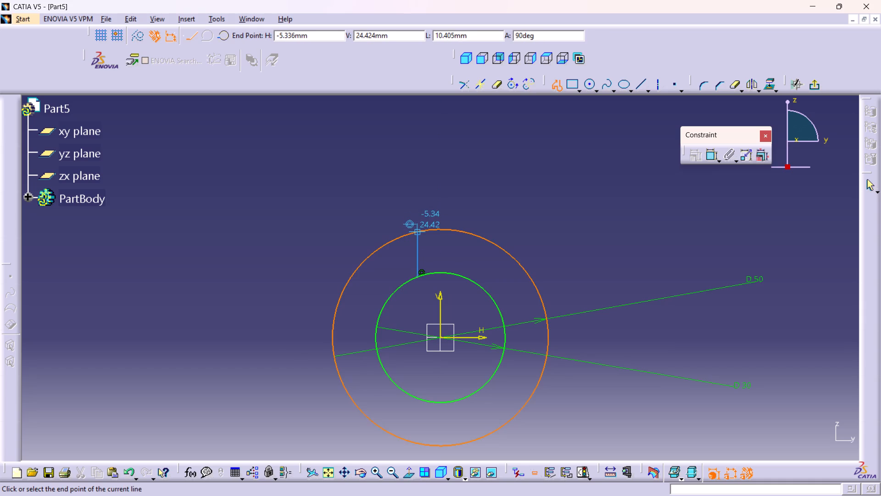
click(418, 232)
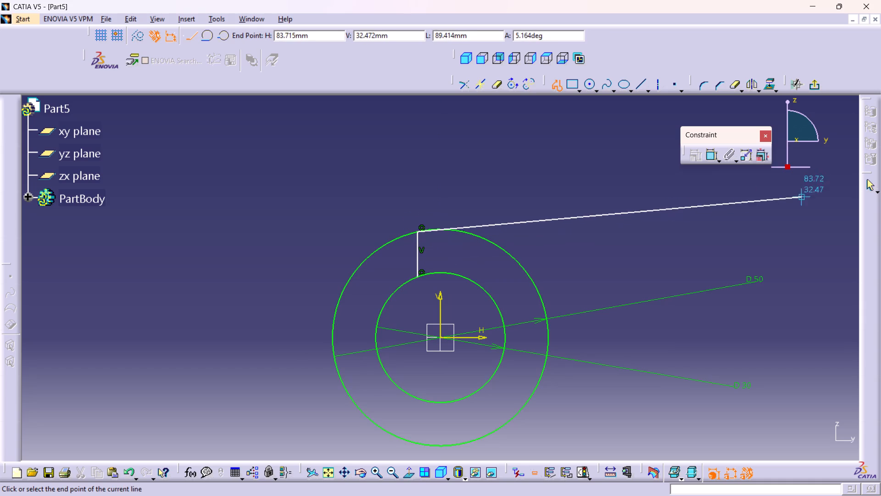
click(871, 186)
click(463, 213)
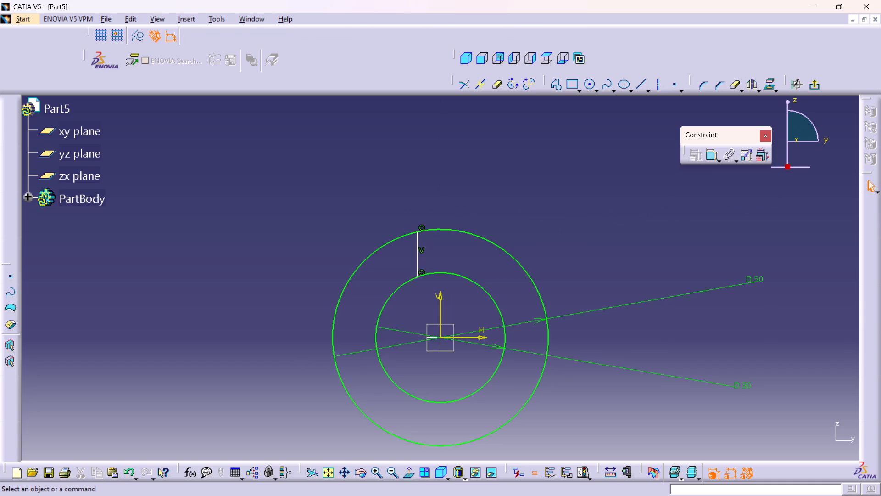
Apply a vertical constraint to the line joining the two circles.
right_click(418, 248)
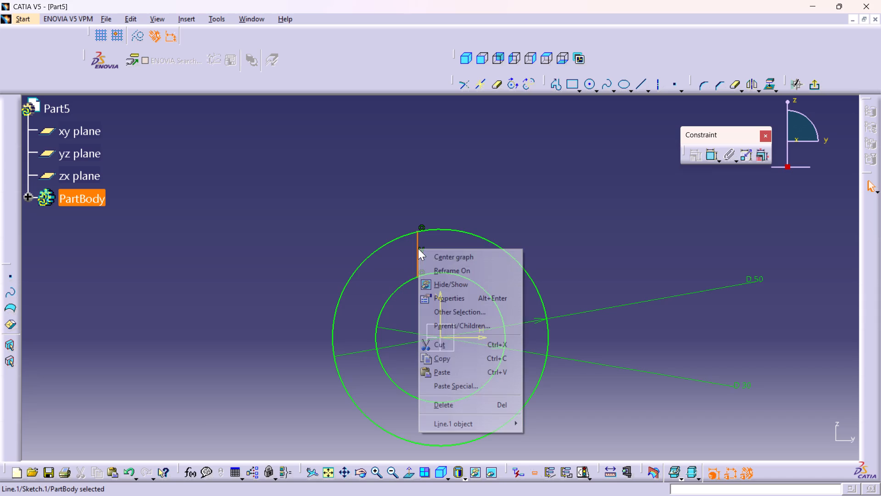
click(475, 421)
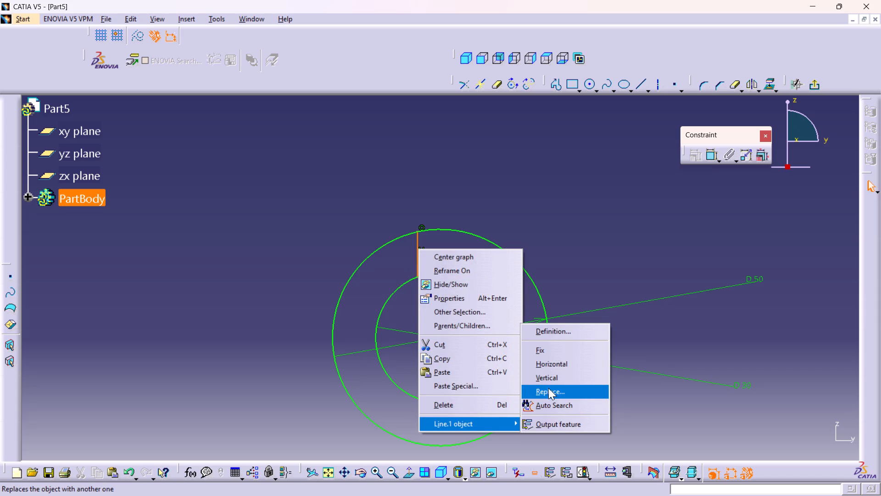
click(547, 381)
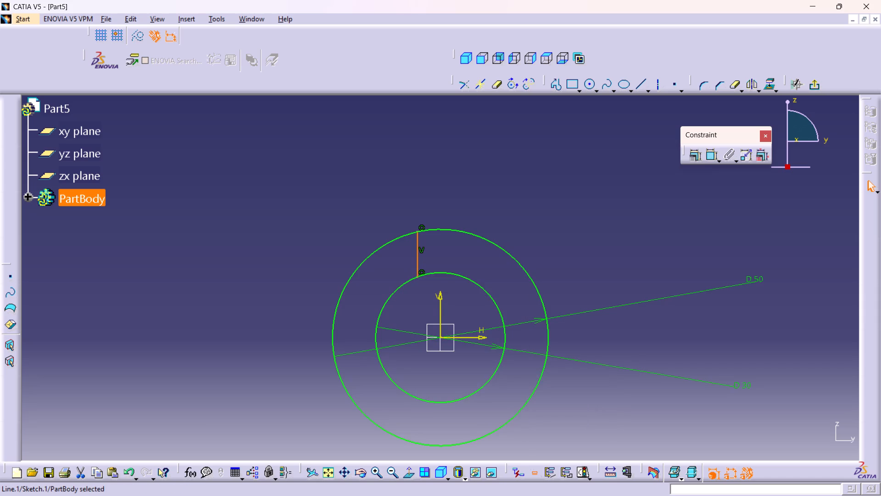
Shift the vertical line slightly farther from the sketch's V axis.
middle_drag(447, 261, 439, 237)
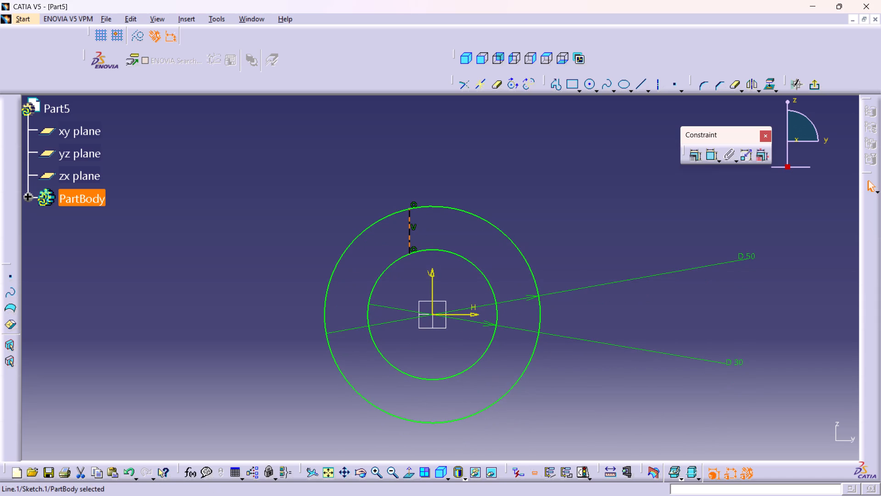
drag(410, 230, 410, 234)
click(669, 191)
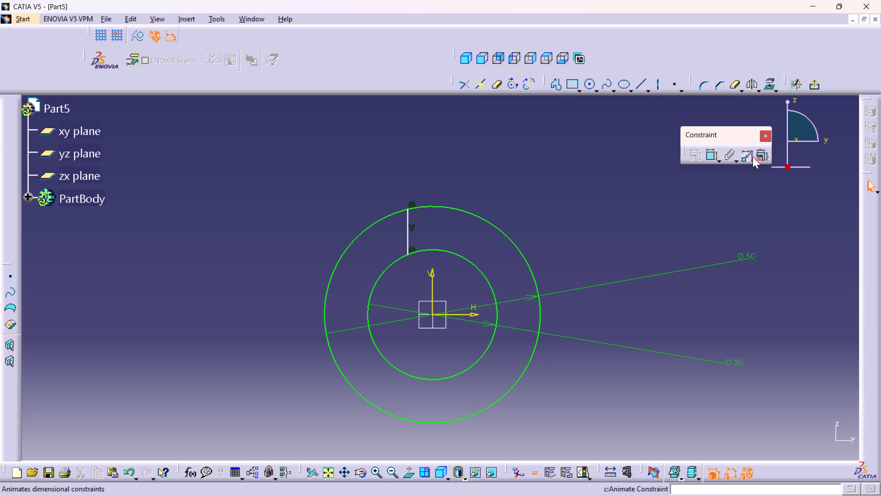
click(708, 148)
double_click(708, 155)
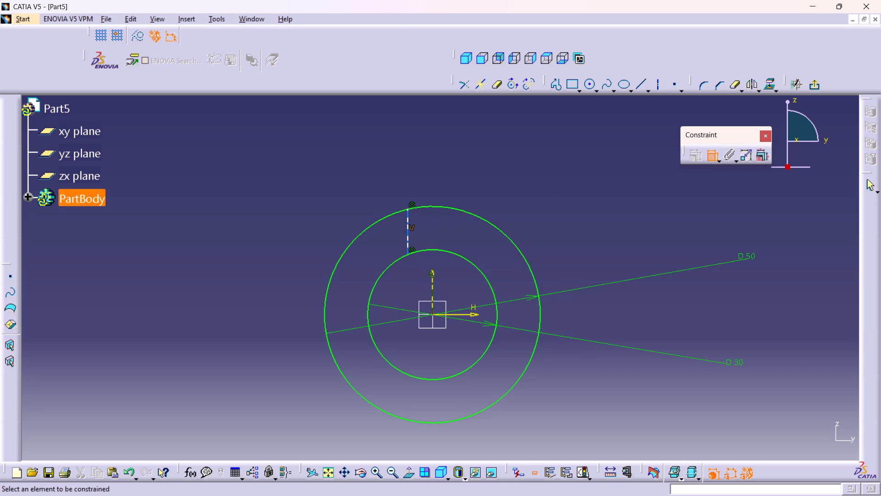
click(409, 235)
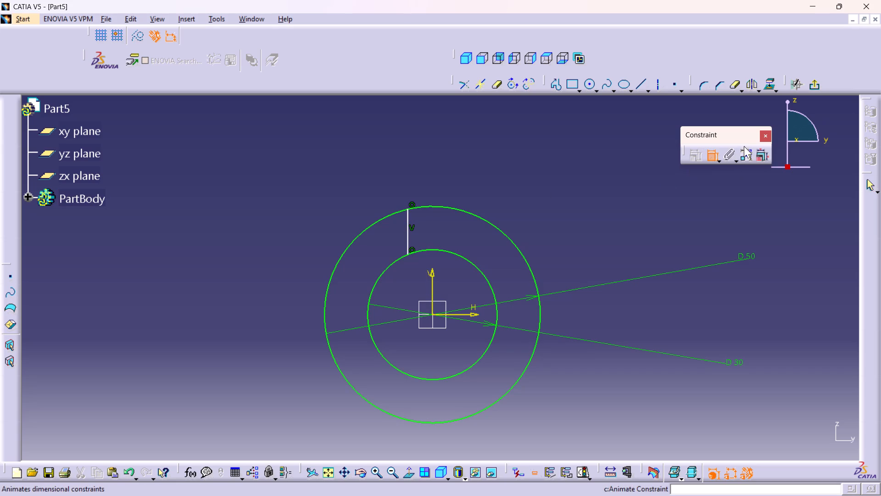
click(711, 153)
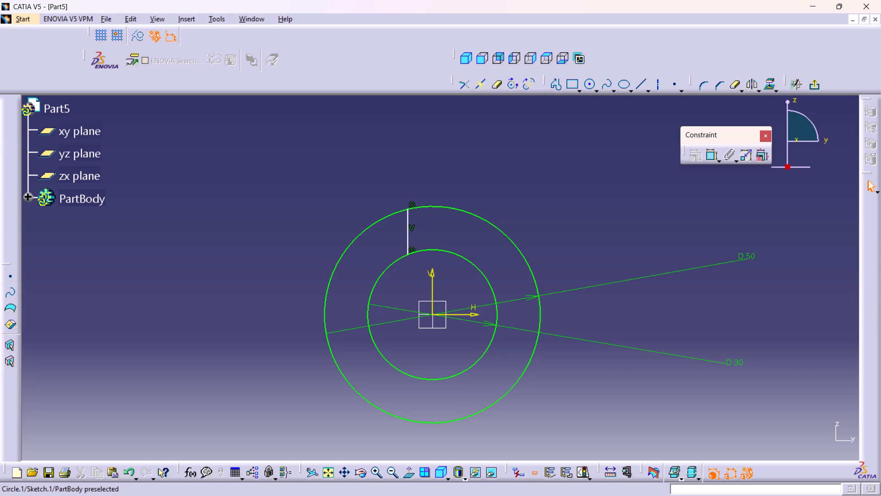
Mirror the vertical line about the sketch's V axis.
click(407, 238)
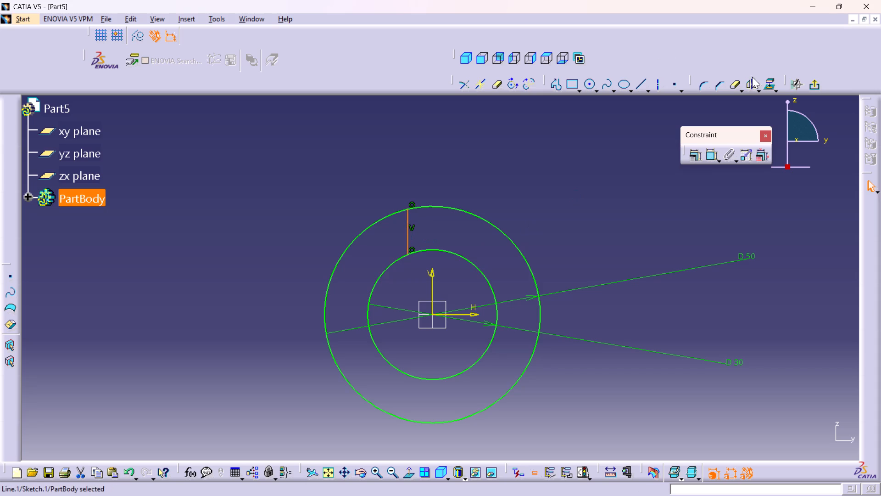
click(752, 83)
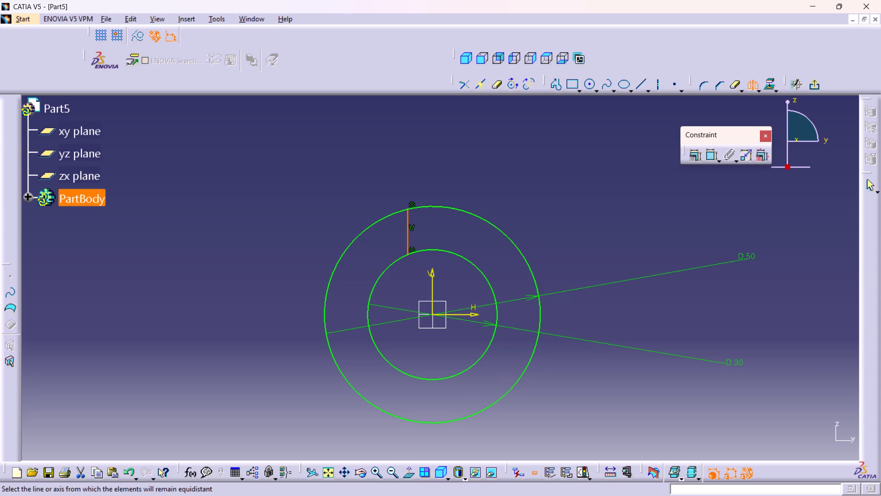
click(429, 277)
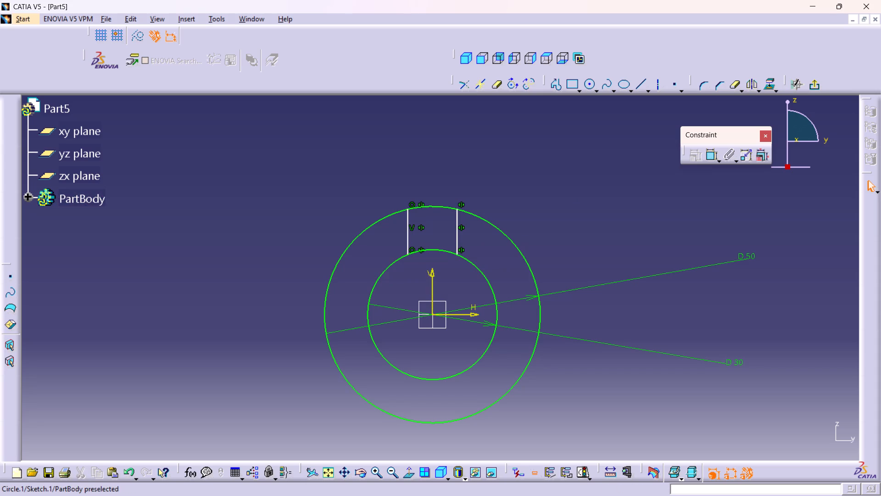
Dimension the distance between the two vertical slot lines and set it to 3 mm.
double_click(714, 157)
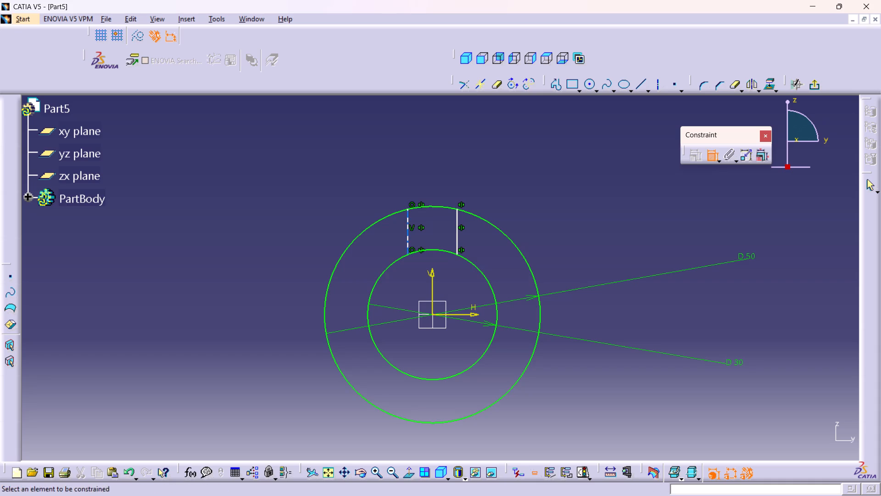
click(407, 232)
click(458, 239)
click(446, 164)
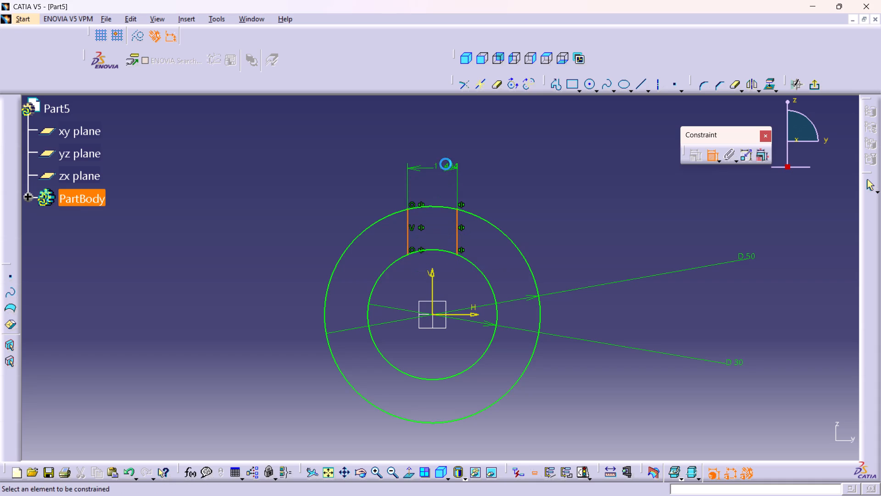
double_click(443, 162)
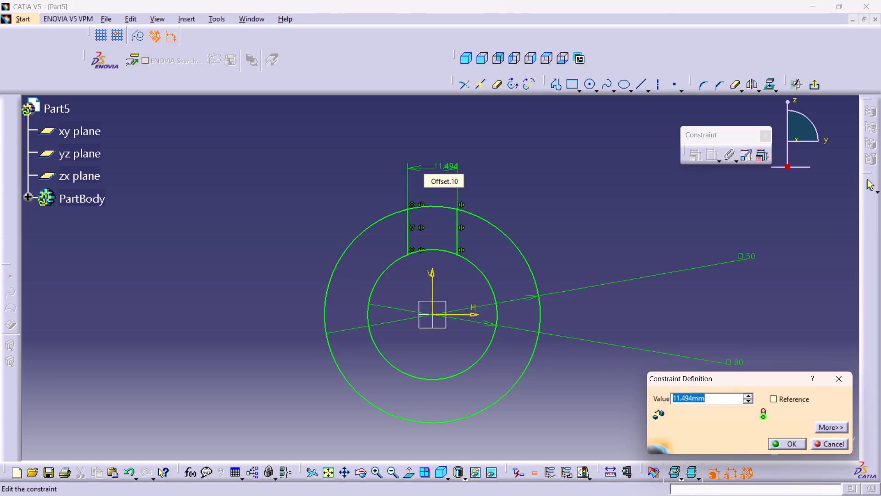
key(3)
key(Return)
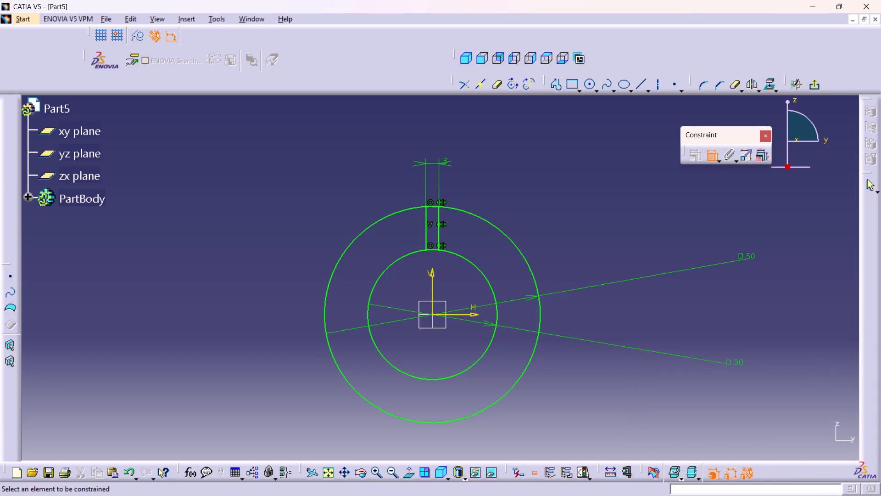
Quick Trim the inner and outer circle segments between the slot lines, and exit the sketch.
double_click(736, 84)
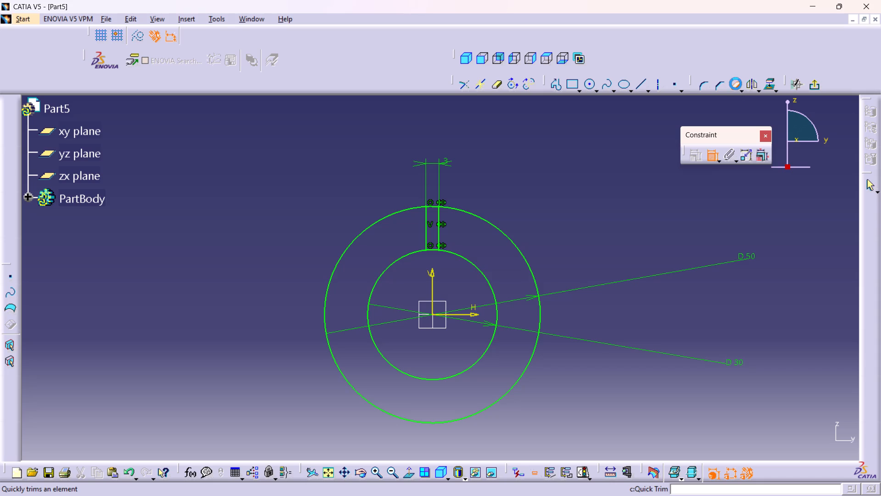
click(432, 252)
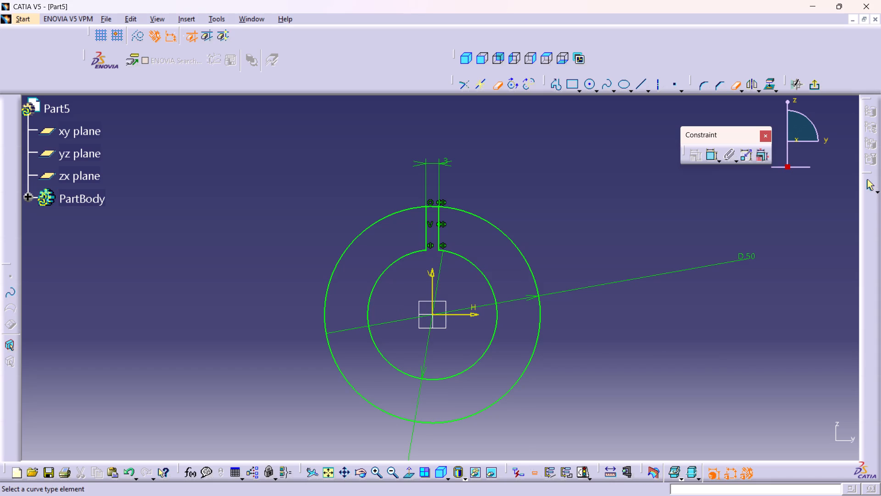
click(433, 204)
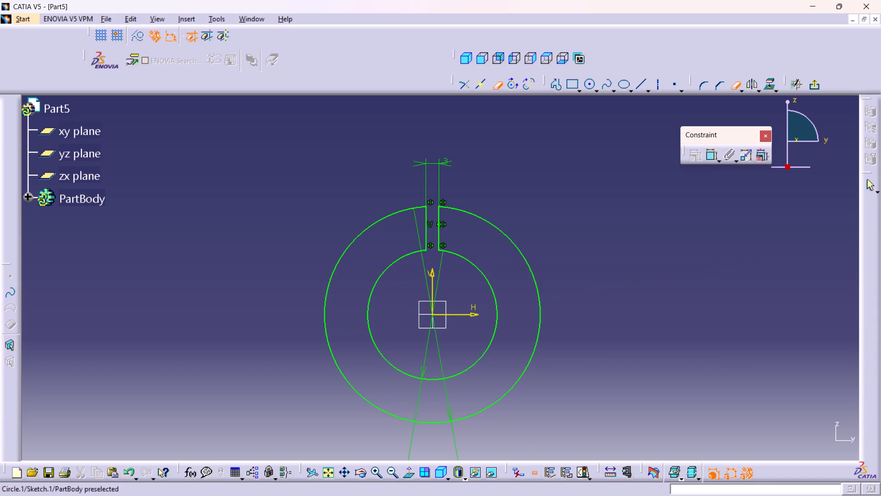
click(813, 87)
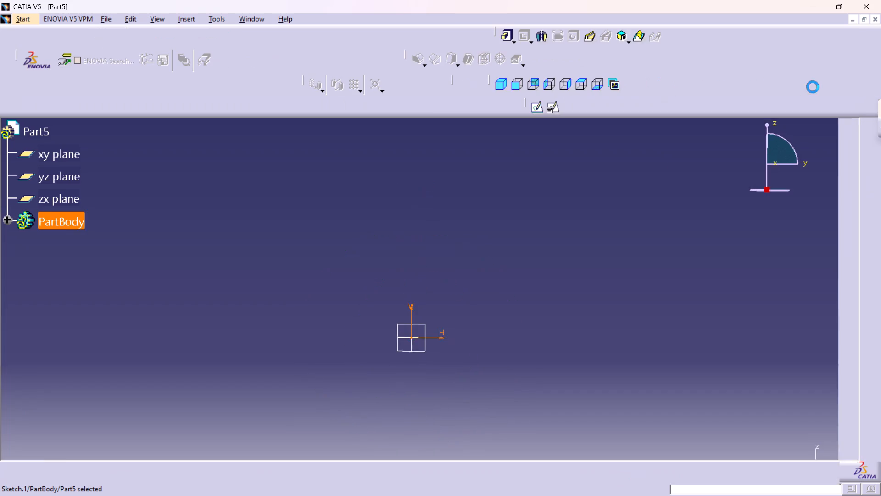
Pad the slotted ring profile with a length of 30 mm and mirrored extent.
click(508, 35)
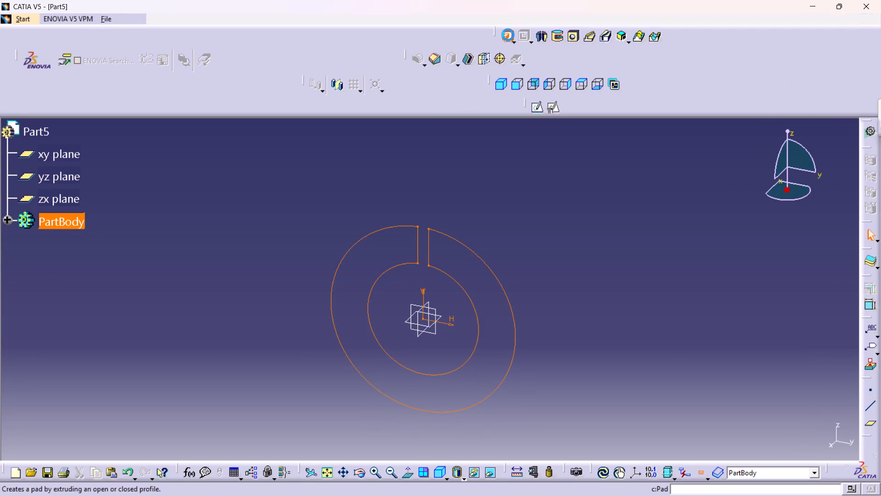
click(713, 304)
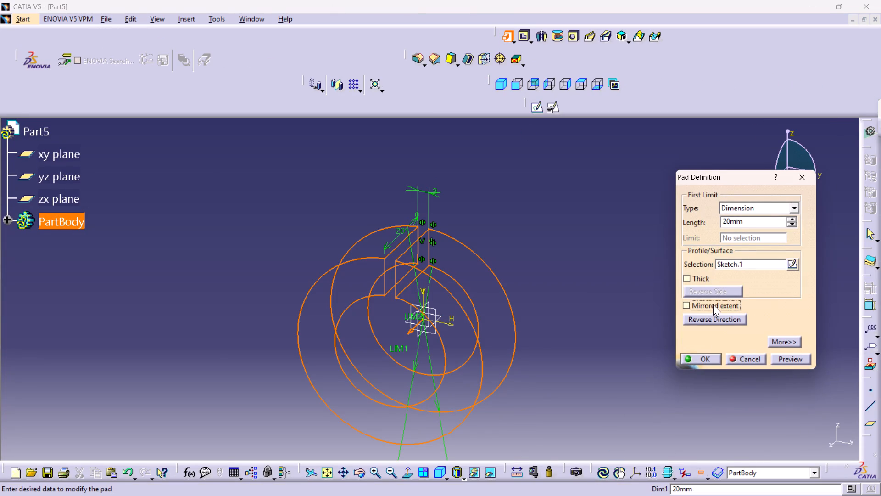
double_click(750, 224)
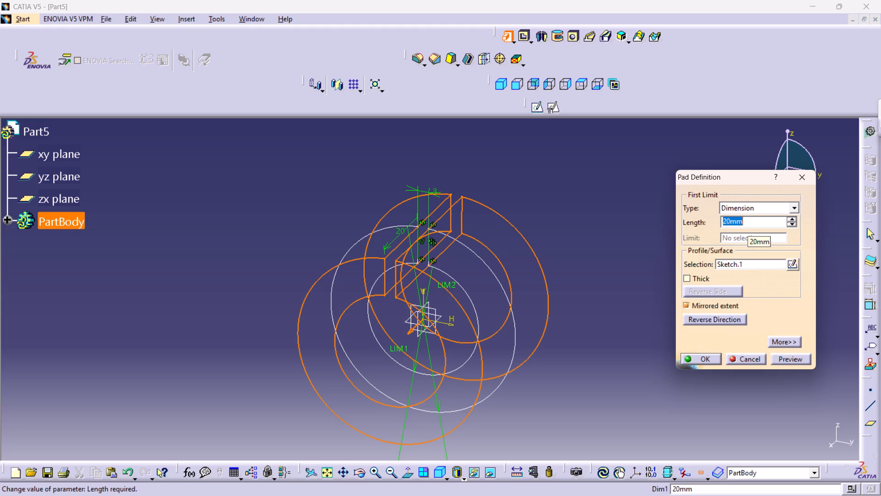
text(30)
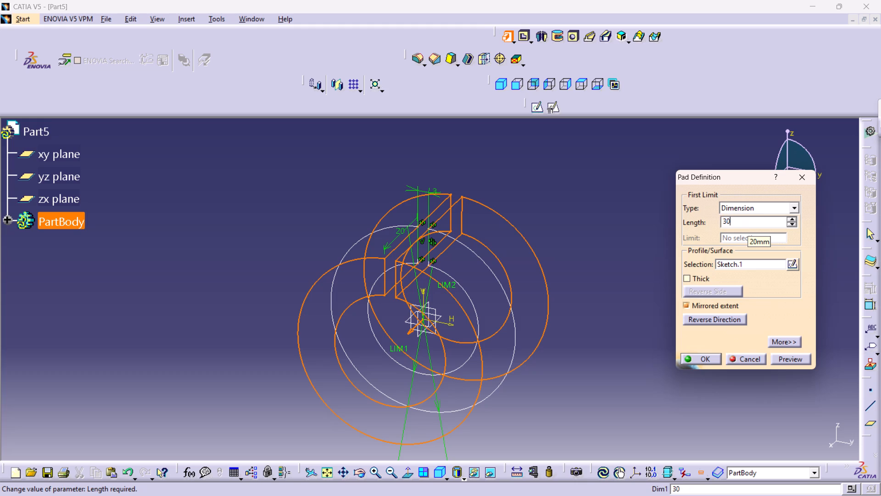
key(Return)
click(642, 228)
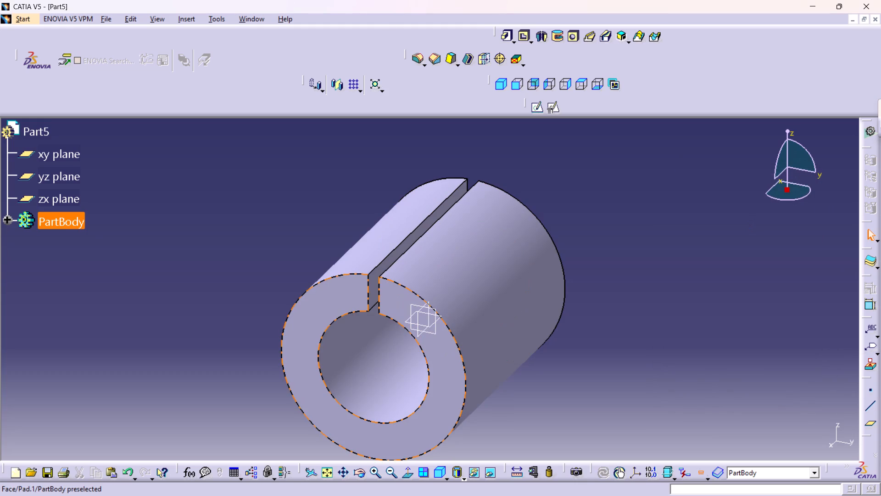
Start a positioned sketch on the yz plane with implicit origin and orientation.
click(435, 330)
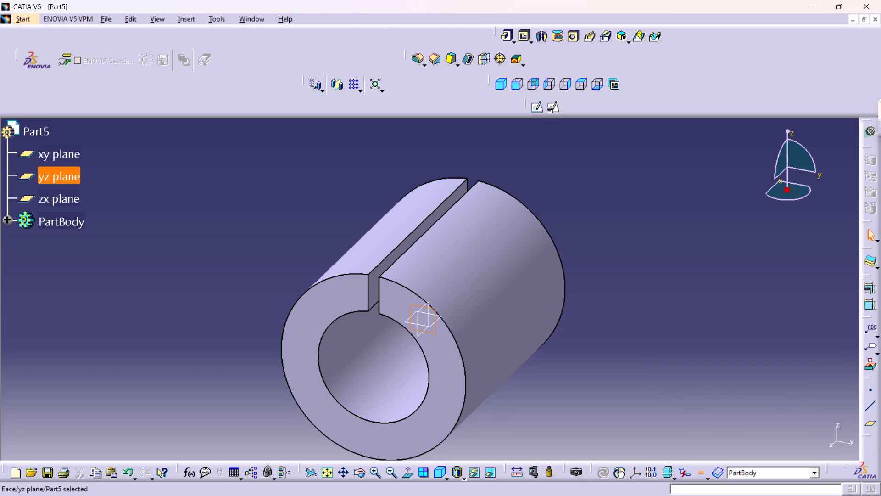
click(552, 108)
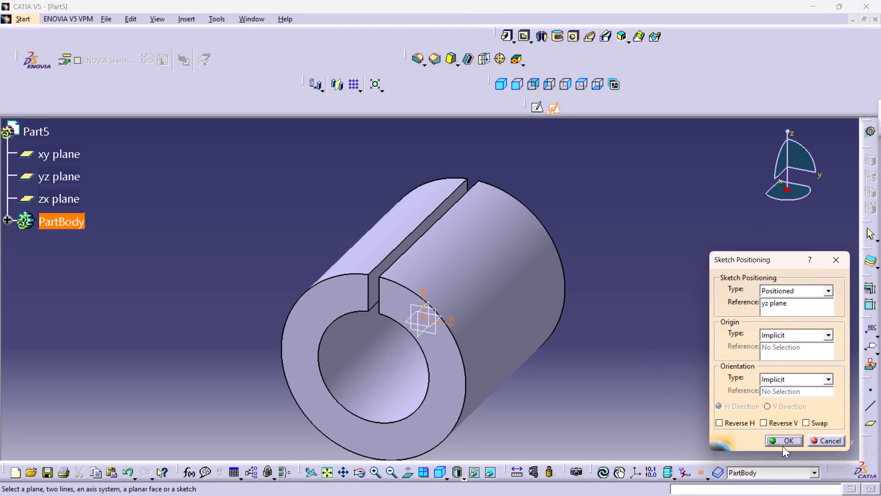
click(782, 446)
Sketch an open three-line profile above the ring, left of the slot: up about 15 mm, across to about H -10.1 mm, down about 17 mm.
middle_drag(548, 163, 553, 220)
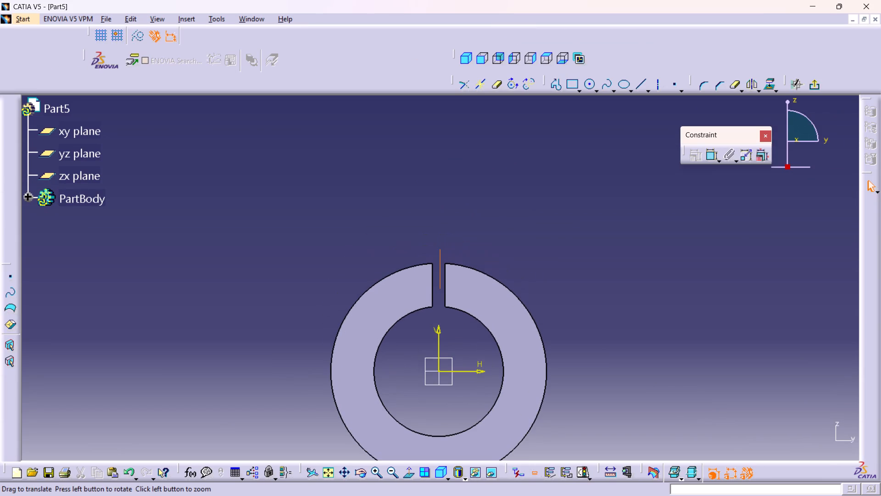
middle_drag(553, 220, 553, 220)
double_click(557, 85)
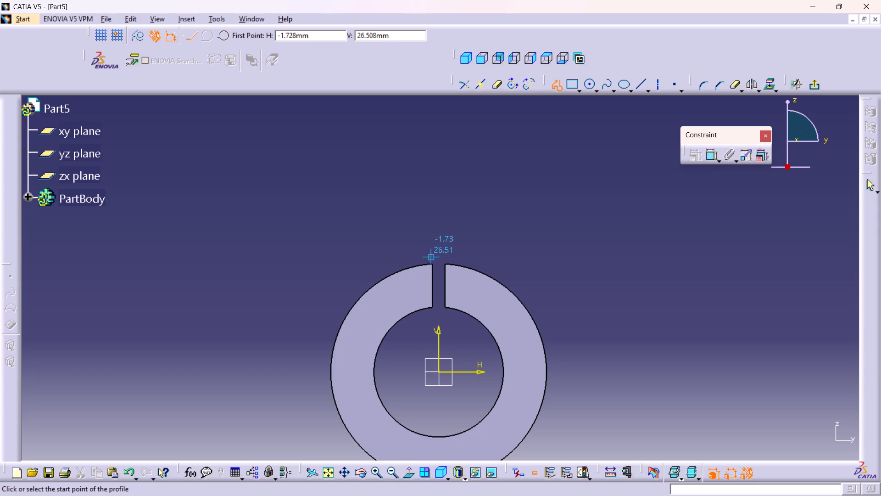
click(431, 257)
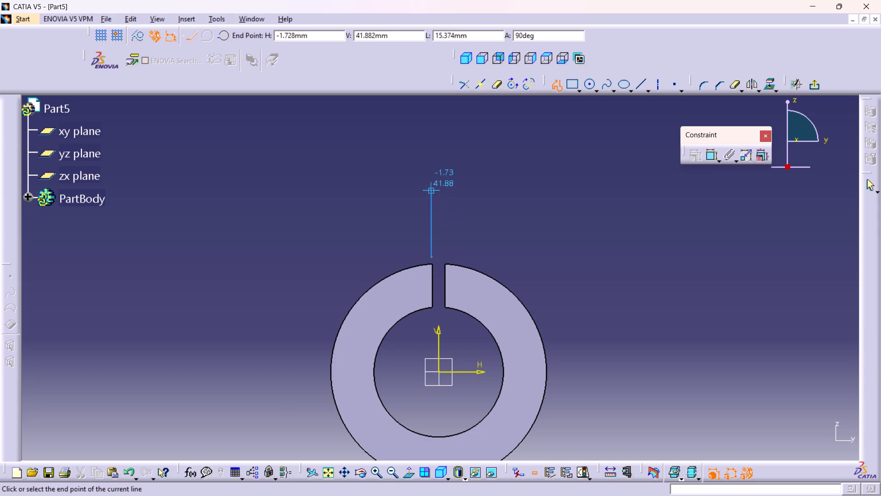
click(433, 190)
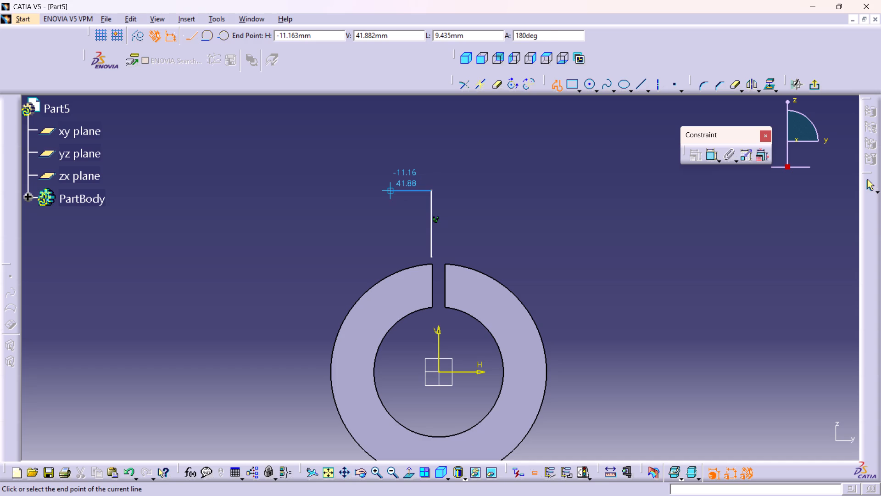
click(395, 191)
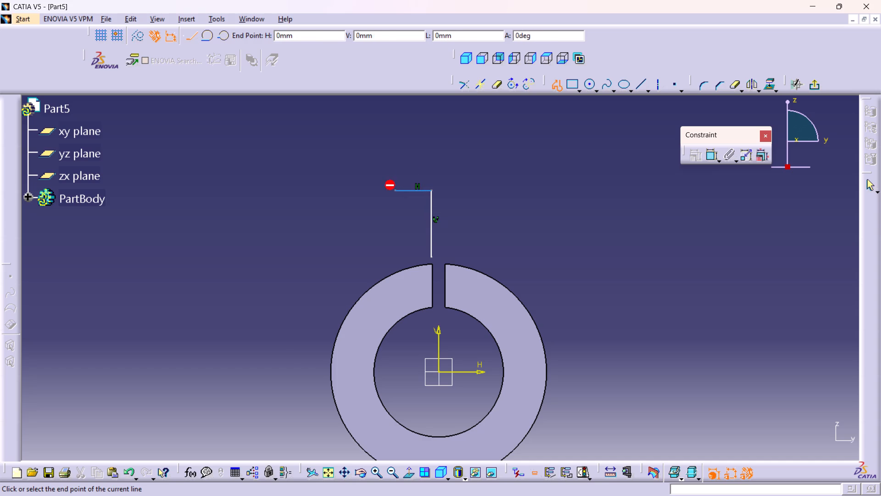
click(393, 265)
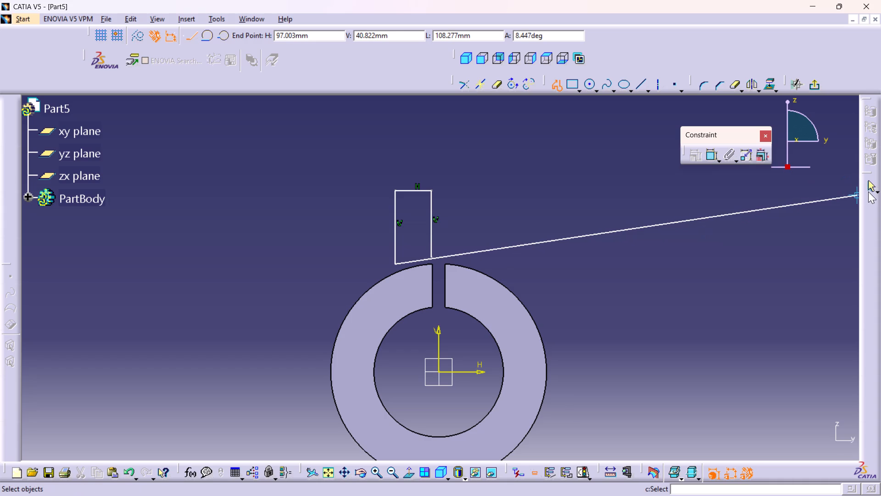
click(868, 185)
click(554, 257)
Make the lower endpoint of the profile's right vertical line coincident with the upper corner of the slot's left wall.
middle_drag(493, 241, 485, 198)
right_click(493, 241)
middle_drag(485, 198, 481, 231)
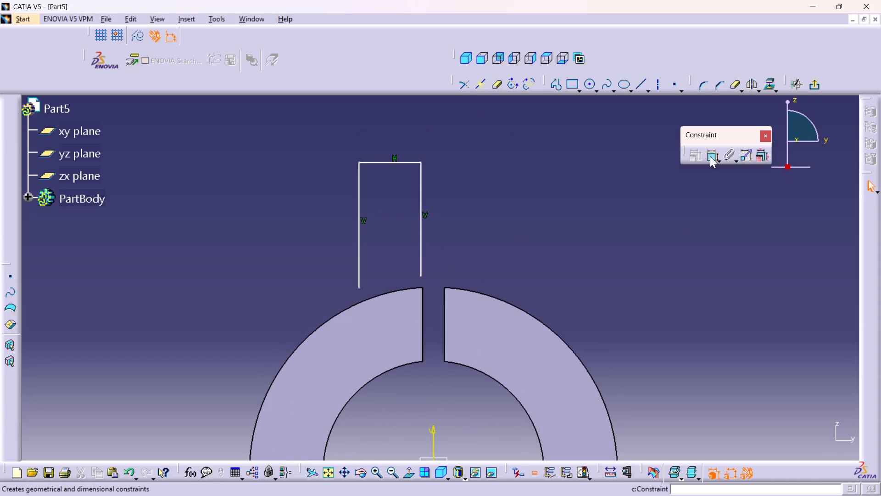
double_click(710, 157)
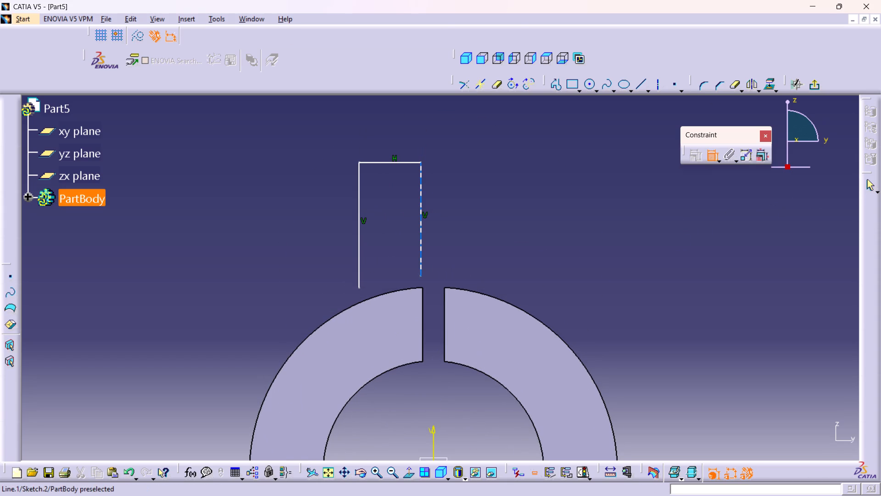
click(419, 274)
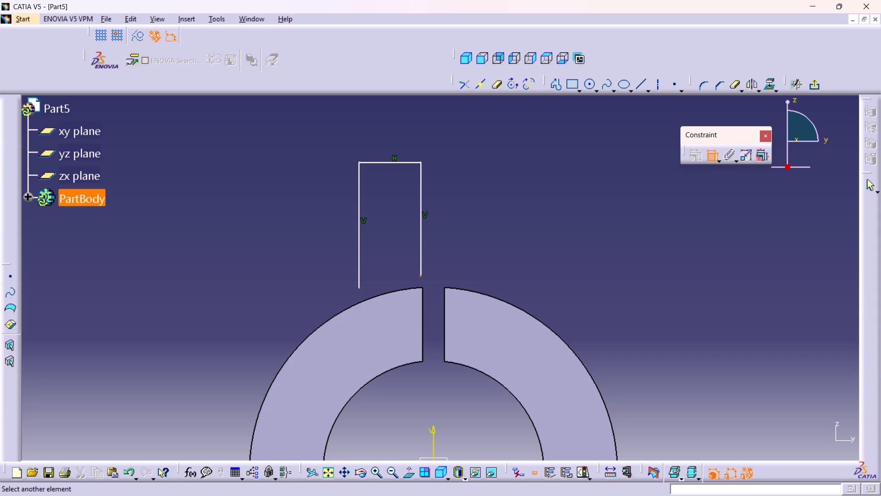
click(420, 288)
right_click(466, 261)
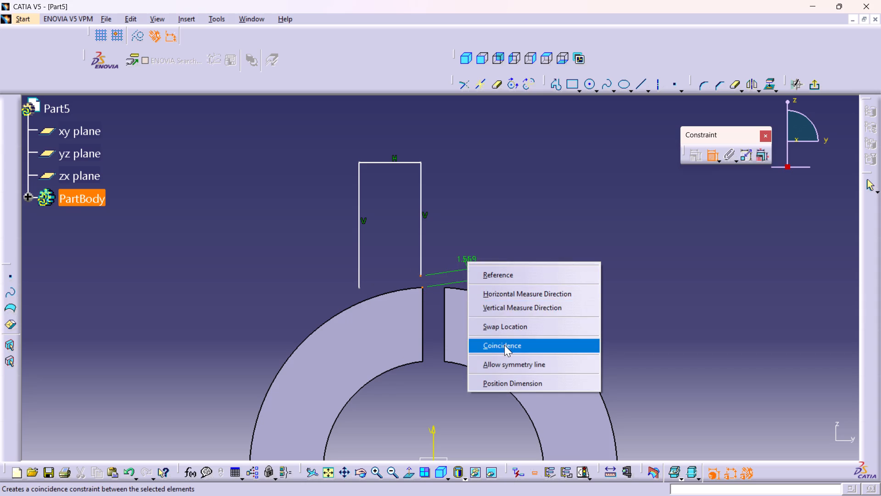
click(504, 345)
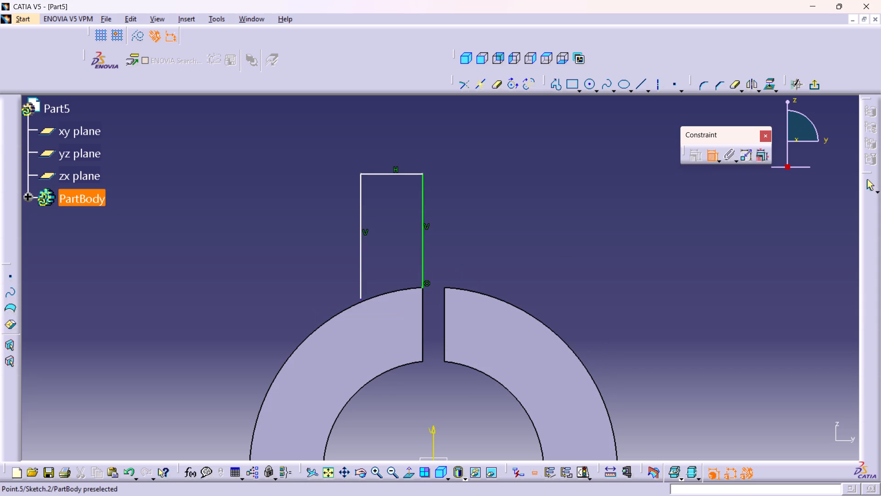
Make the lower endpoint of the profile's left vertical line coincident with the ring's outer circular edge.
click(359, 299)
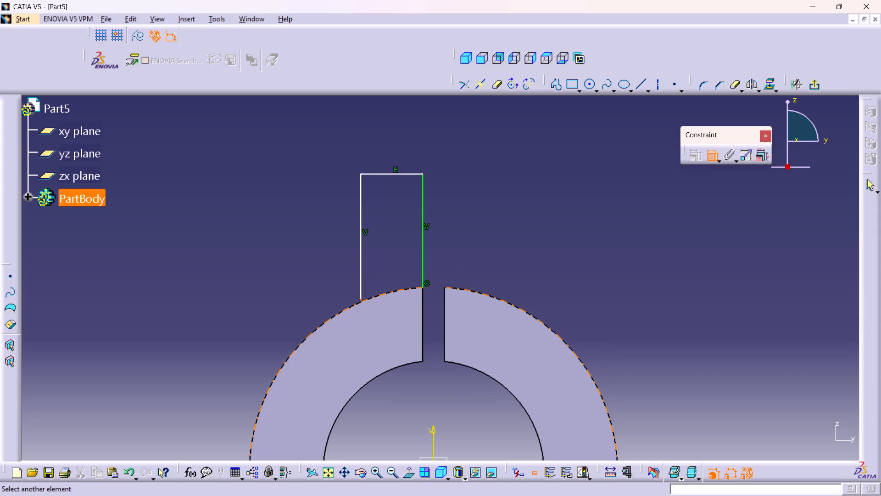
click(336, 313)
right_click(281, 312)
click(318, 409)
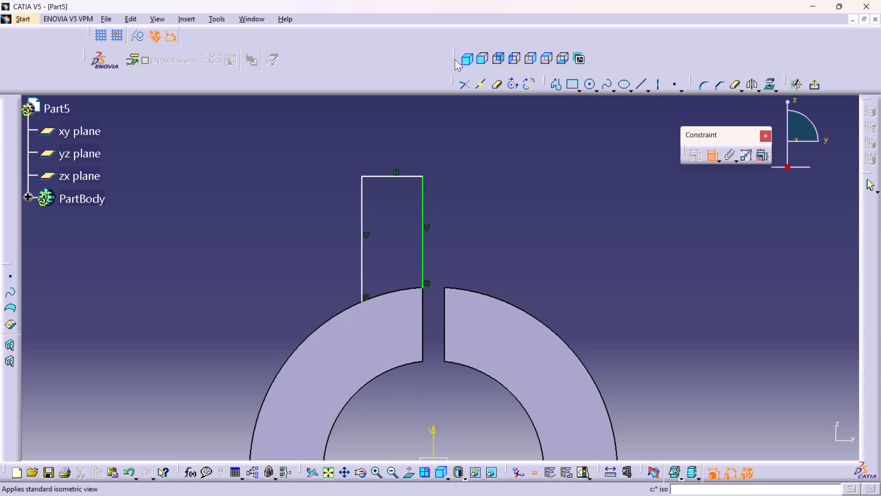
Dimension the profile's top horizontal line and set its length to 10 mm.
click(380, 174)
click(380, 163)
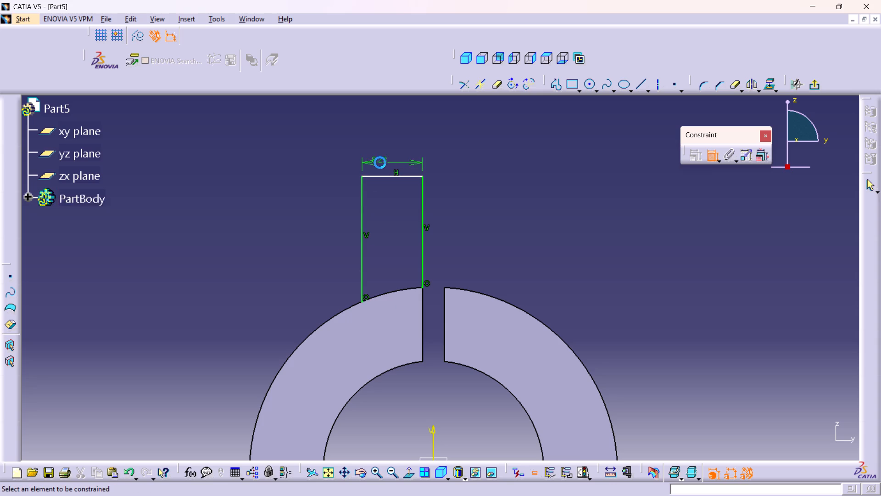
double_click(381, 158)
text(10)
key(Return)
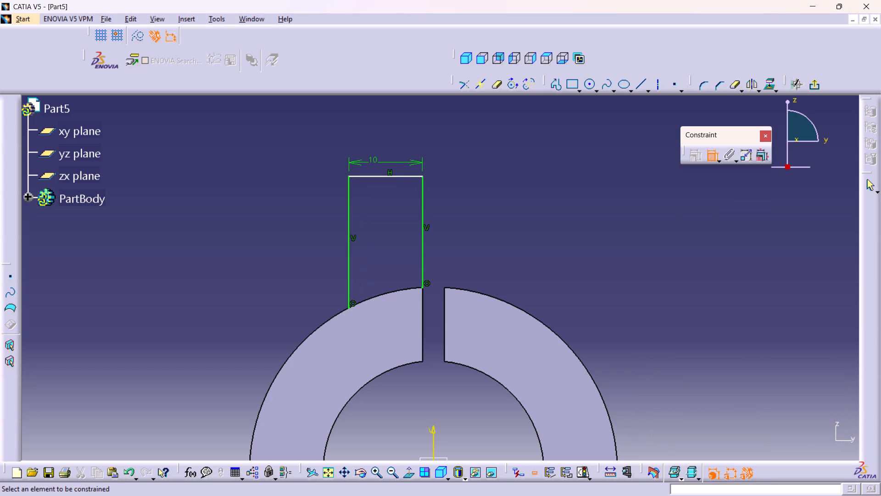
Dimension the profile's left vertical line and set its length to 20 mm.
middle_drag(462, 259, 470, 279)
right_click(462, 259)
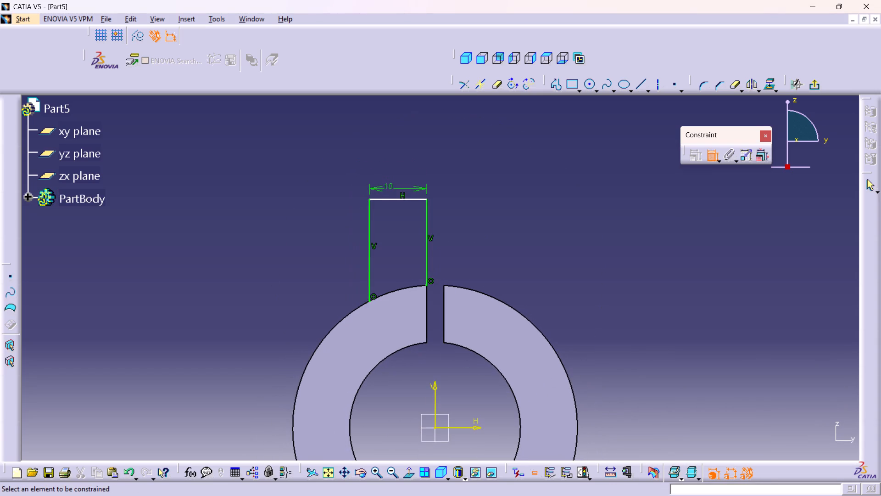
middle_drag(587, 267, 571, 230)
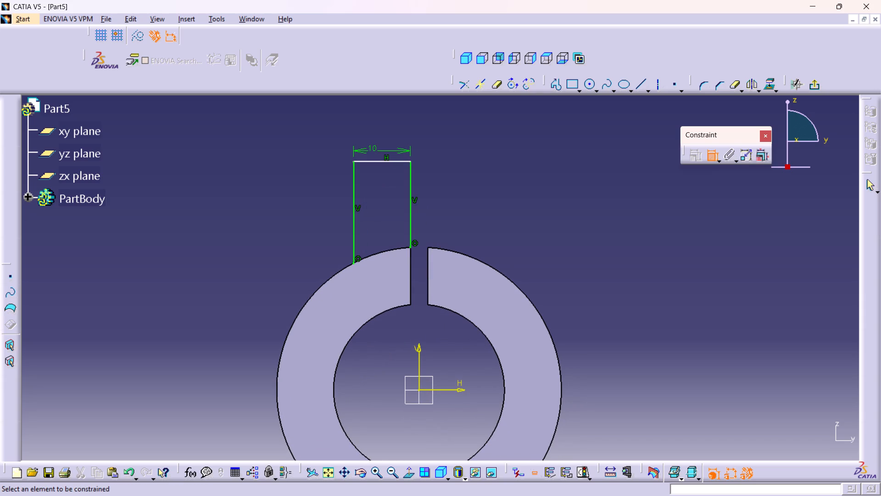
click(351, 192)
click(302, 220)
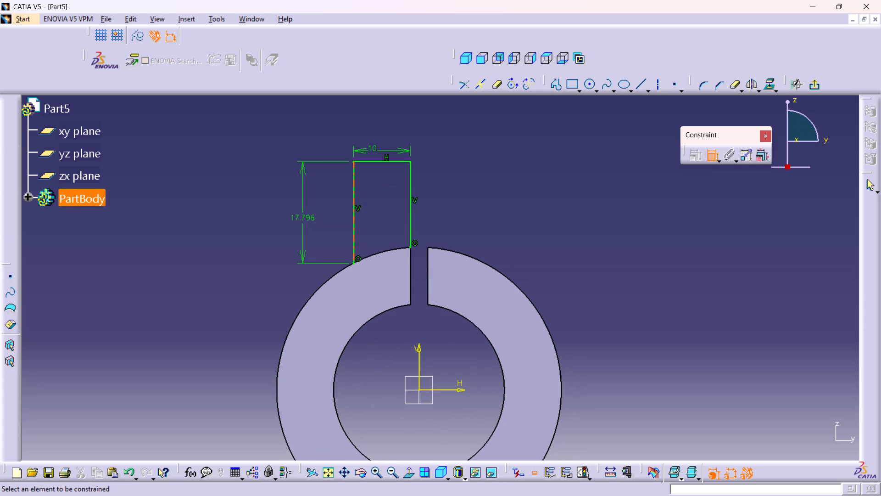
double_click(301, 218)
text(20)
key(Return)
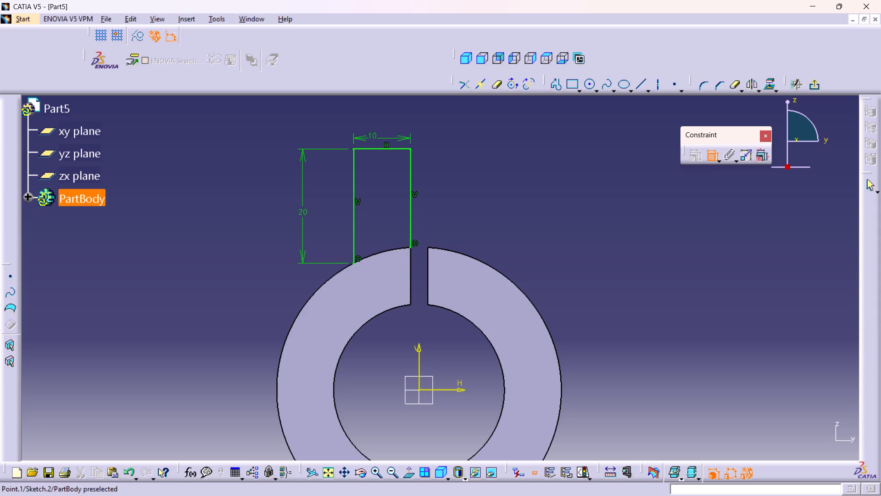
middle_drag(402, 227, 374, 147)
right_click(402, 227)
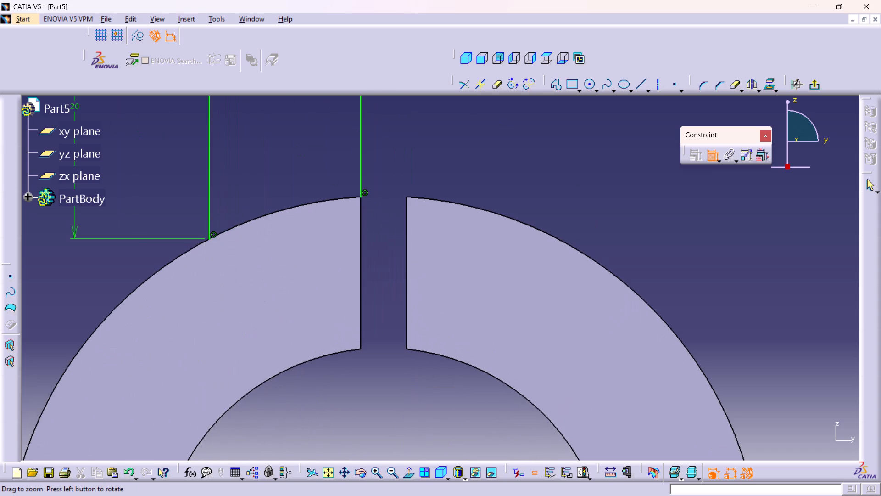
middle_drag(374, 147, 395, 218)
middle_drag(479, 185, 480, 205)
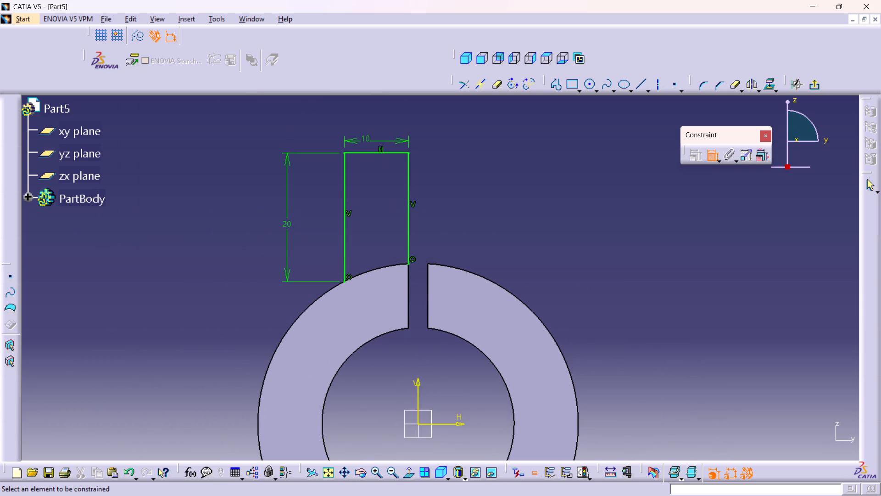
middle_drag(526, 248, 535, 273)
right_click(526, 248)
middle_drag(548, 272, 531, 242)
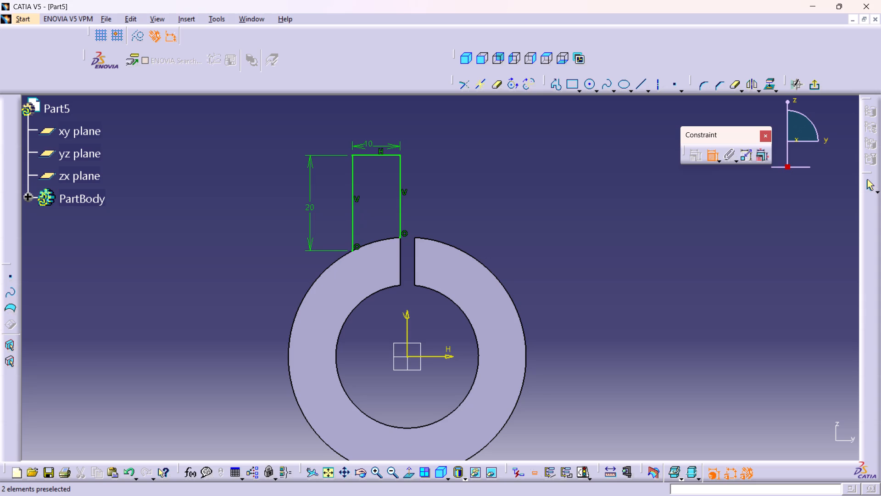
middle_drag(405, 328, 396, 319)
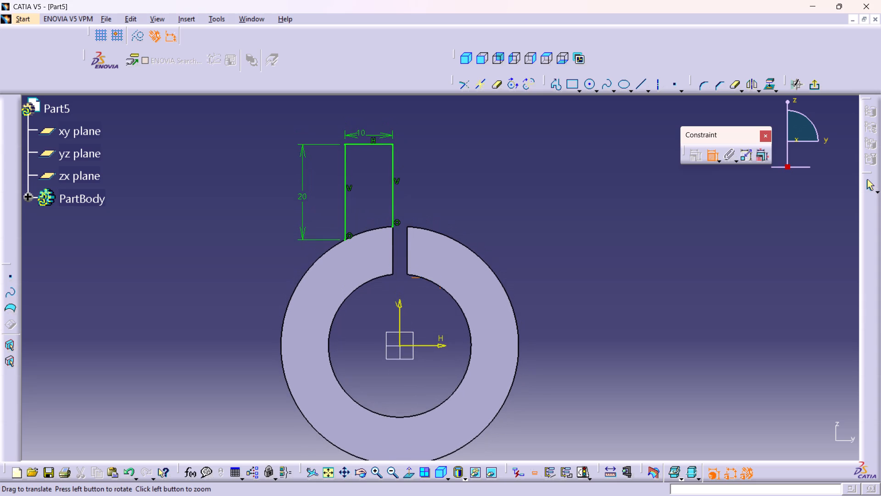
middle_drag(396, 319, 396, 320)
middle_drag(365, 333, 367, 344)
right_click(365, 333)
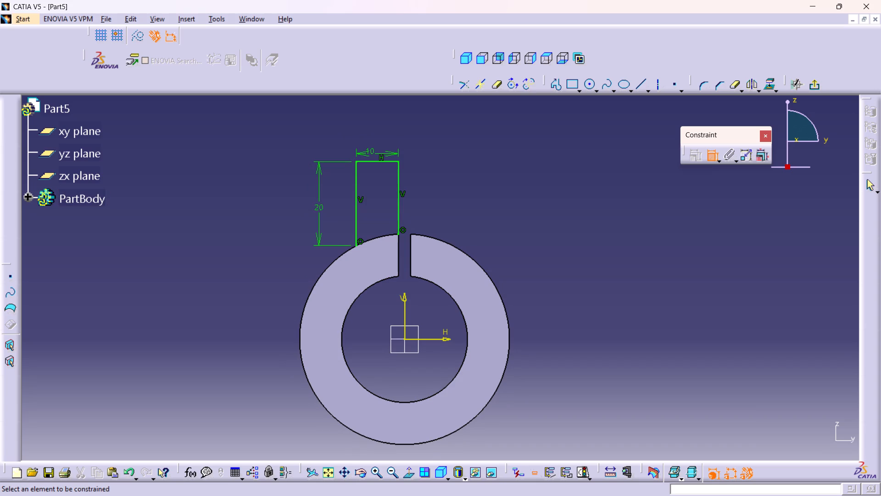
Mirror the lug profile's two vertical lines and top horizontal line about the sketch's vertical axis to the other side of the slot.
middle_drag(516, 289, 499, 230)
right_click(516, 289)
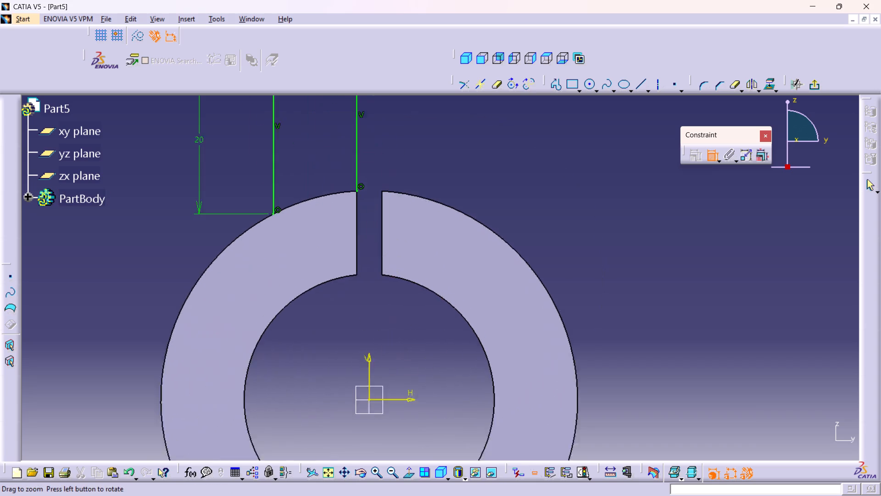
middle_drag(499, 230, 497, 228)
middle_drag(457, 208, 519, 310)
click(714, 151)
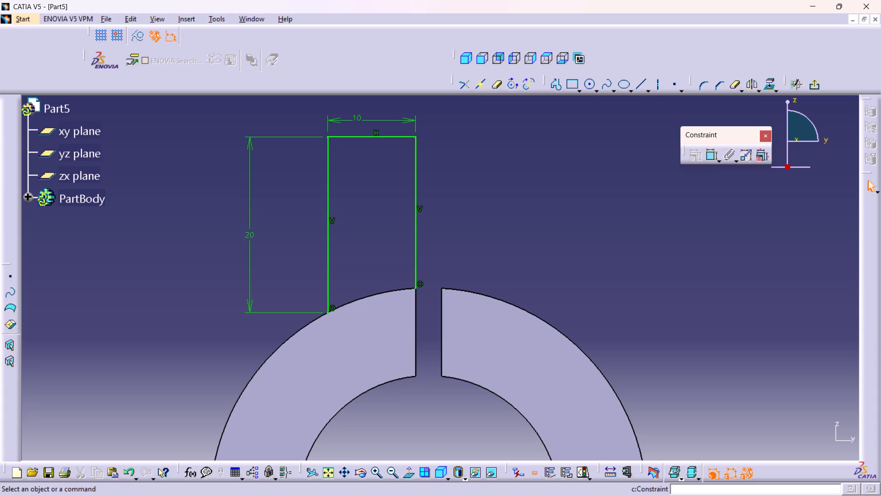
click(416, 245)
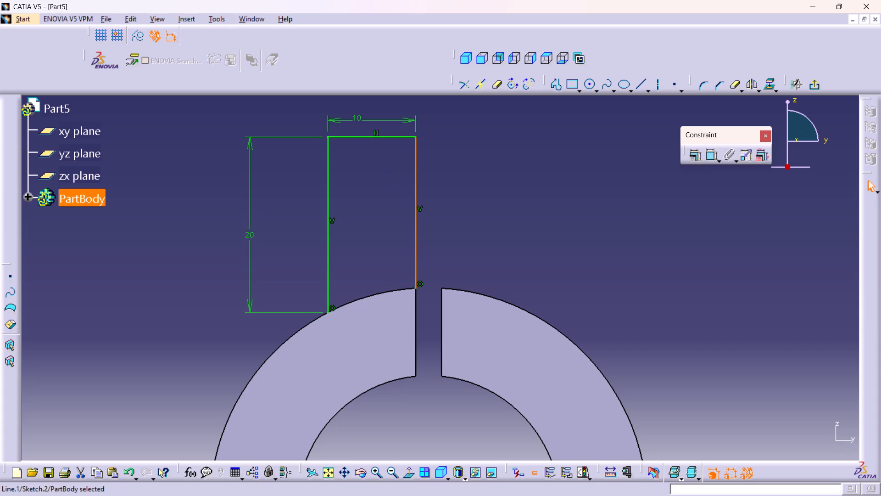
ctrl+click(364, 138)
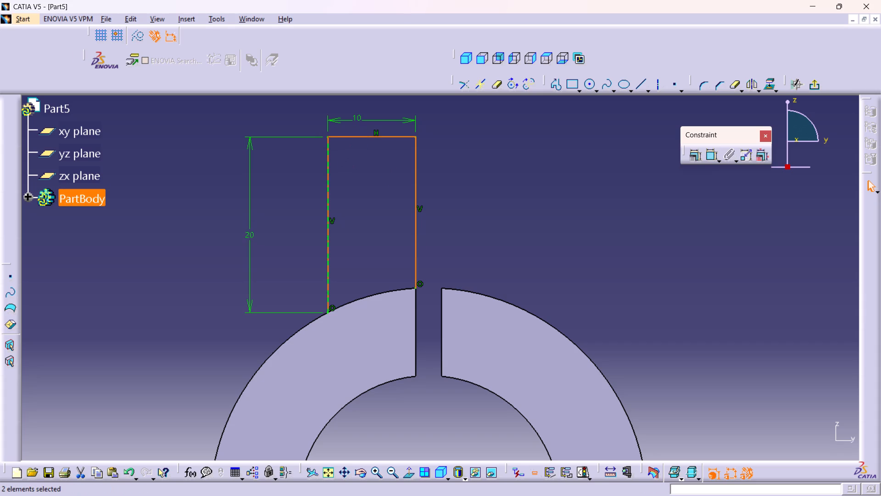
ctrl+click(329, 199)
click(750, 84)
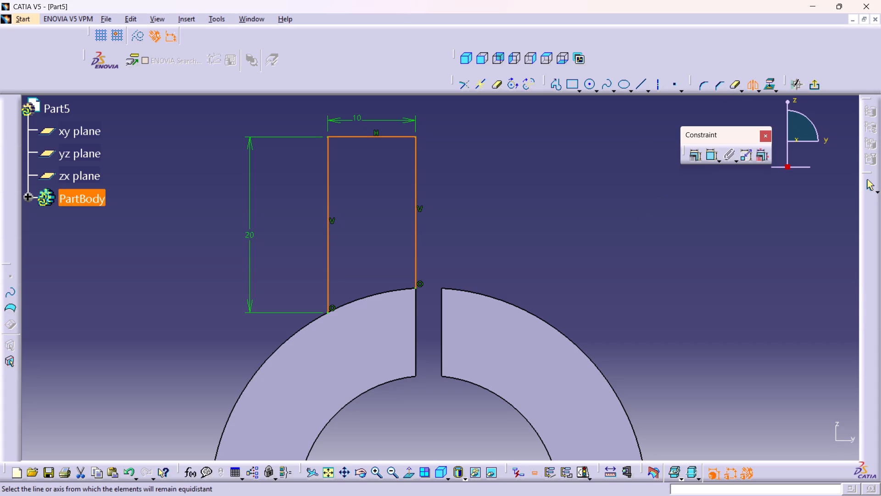
middle_drag(485, 303, 503, 348)
right_click(485, 303)
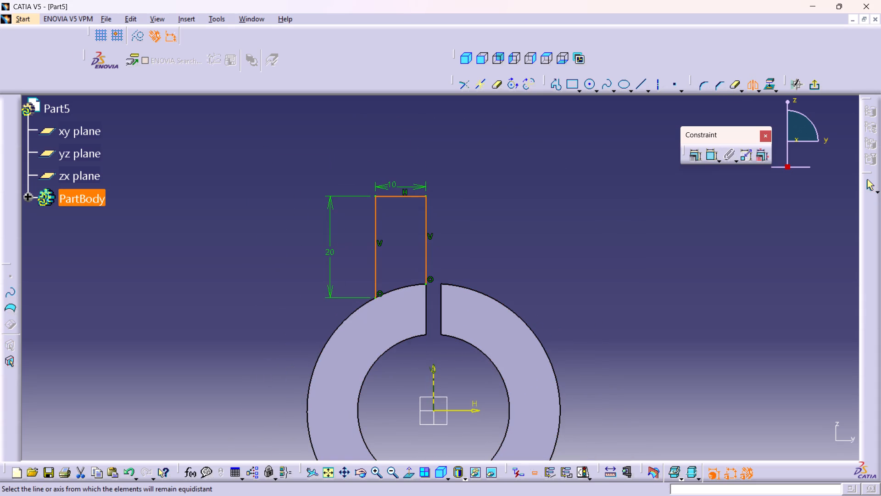
click(433, 371)
Start a new outline with the Profile tool, placing its first point just outside the ring near the mirrored lug's outer lower end.
middle_drag(639, 289, 589, 275)
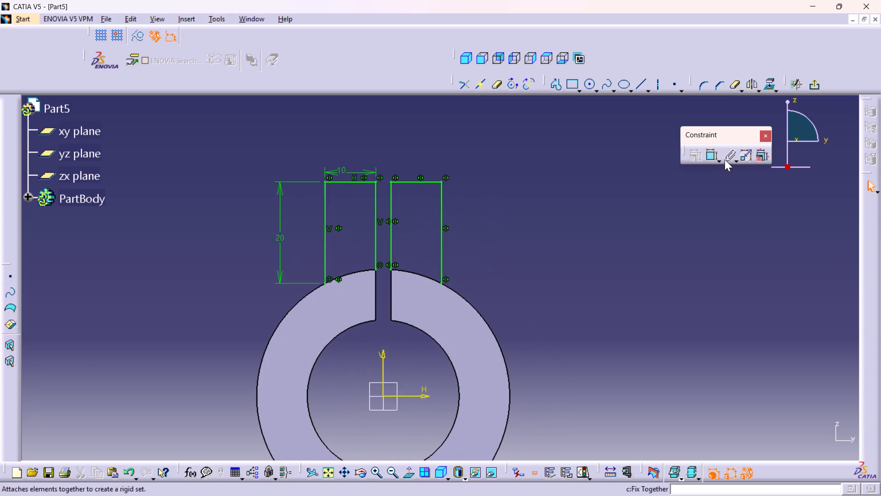
double_click(557, 86)
middle_drag(571, 256, 566, 251)
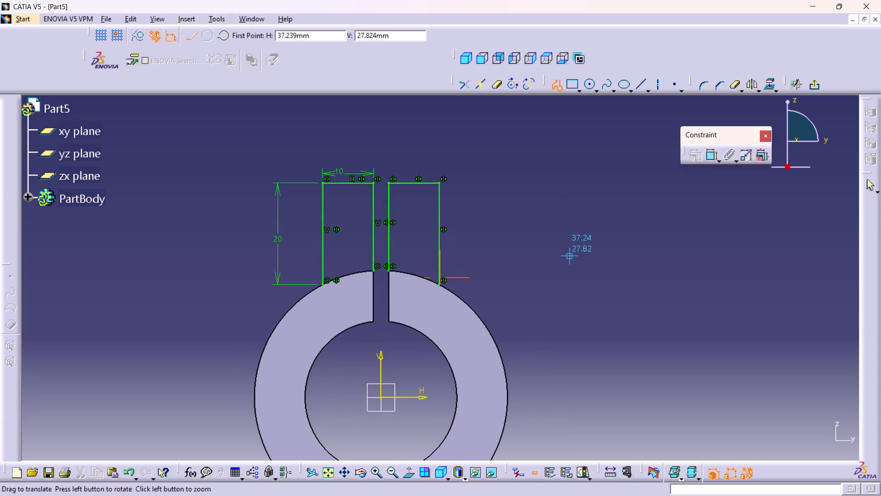
middle_drag(566, 251, 533, 133)
click(425, 162)
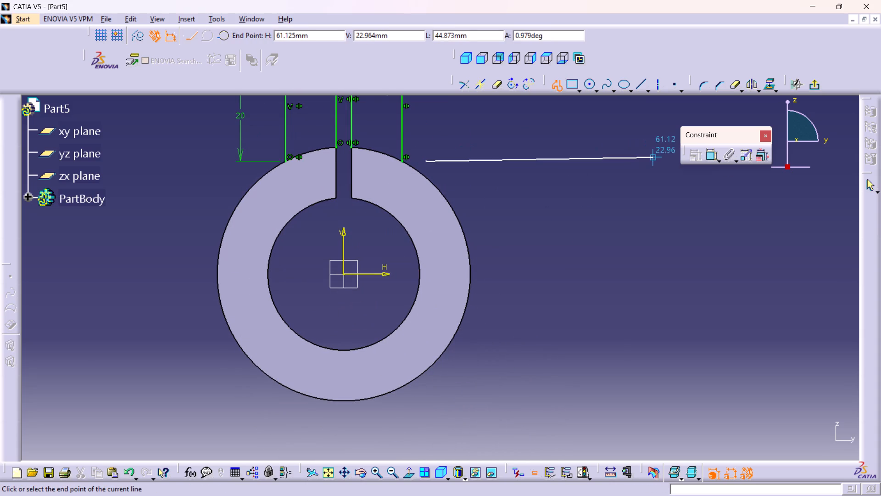
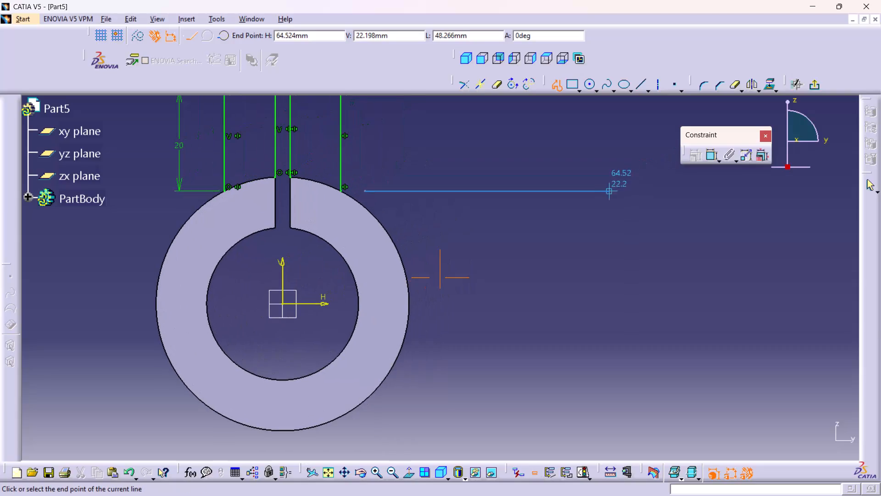
Finish the outline beside the ring as an open fork shape about 61 mm long and 40 mm tall, with a notch about 20 mm high.
click(672, 191)
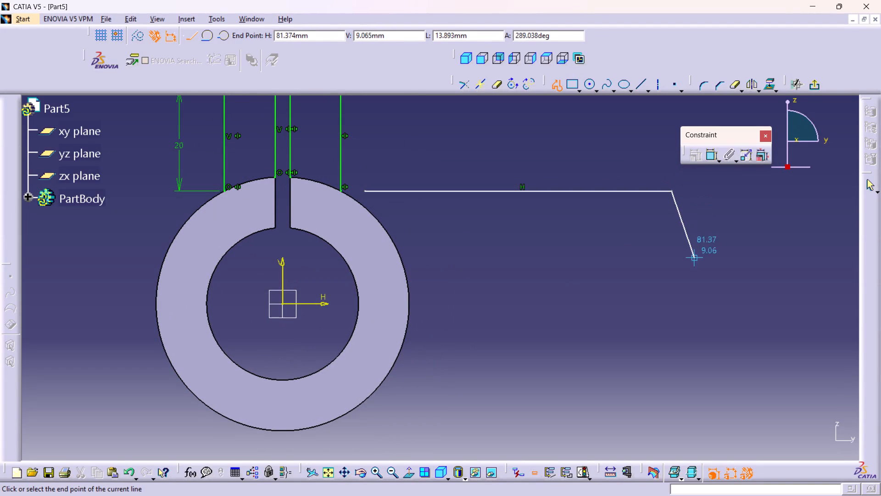
click(674, 242)
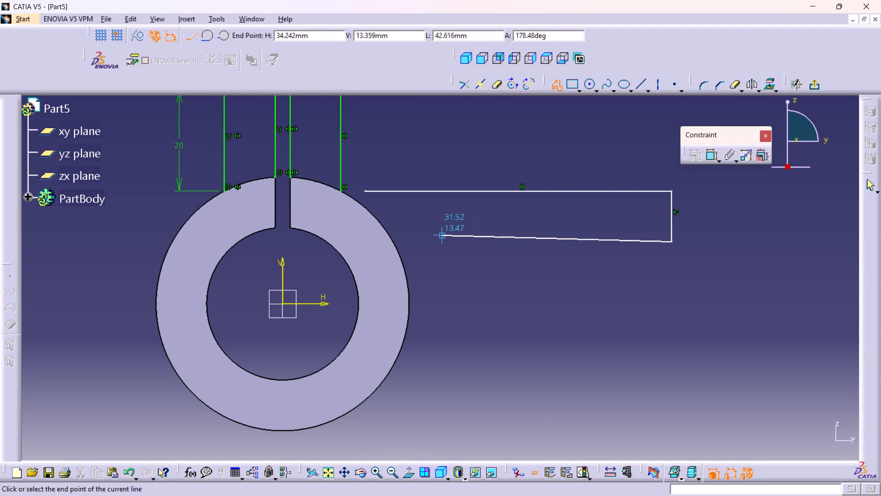
click(464, 242)
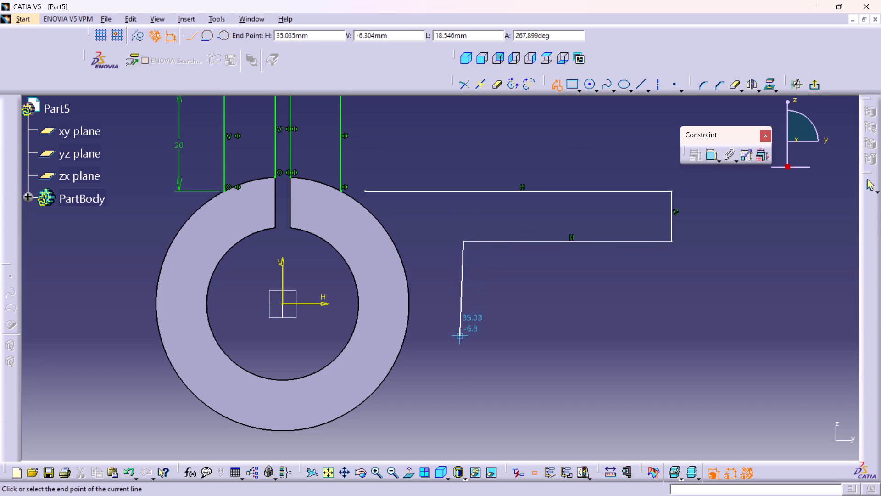
click(464, 342)
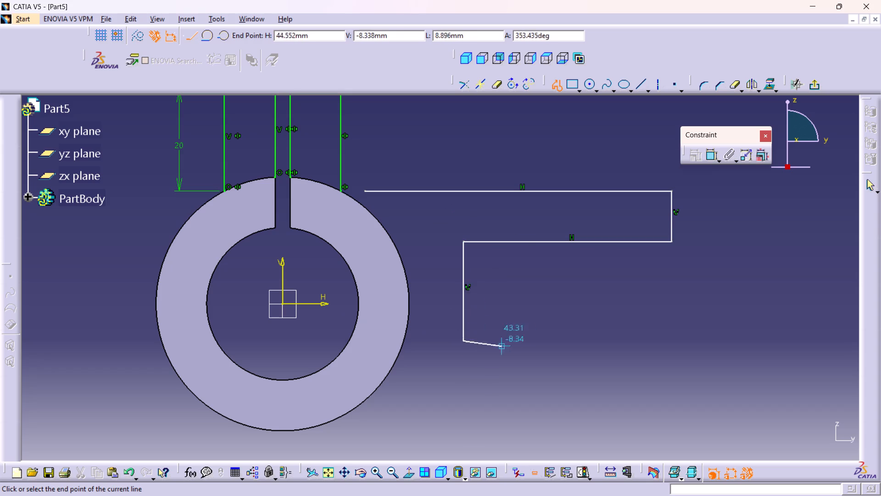
click(671, 343)
click(674, 396)
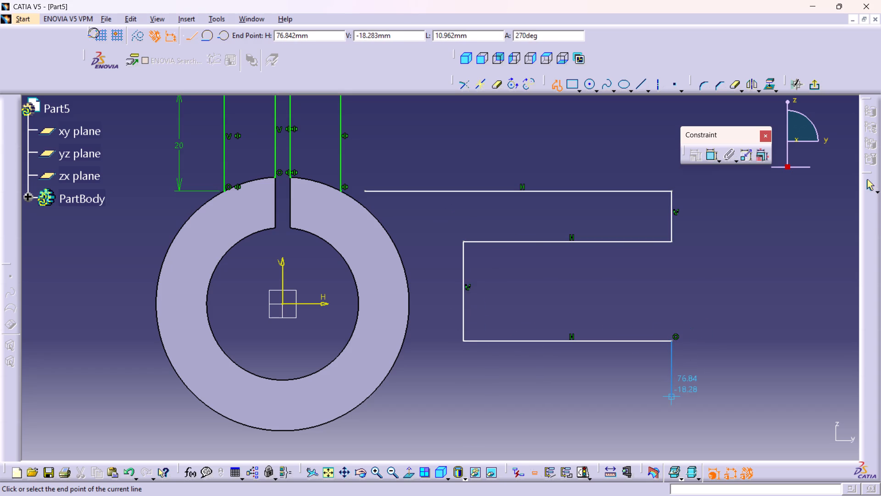
click(379, 400)
drag(871, 184, 871, 186)
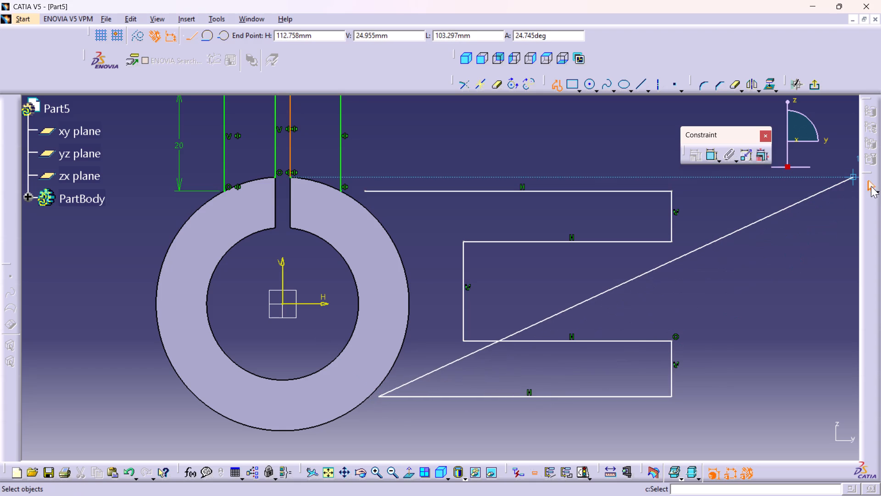
drag(871, 186, 871, 191)
click(718, 280)
Constrain the fork outline's outermost upper and lower horizontal lines symmetric about the sketch's horizontal axis.
double_click(712, 157)
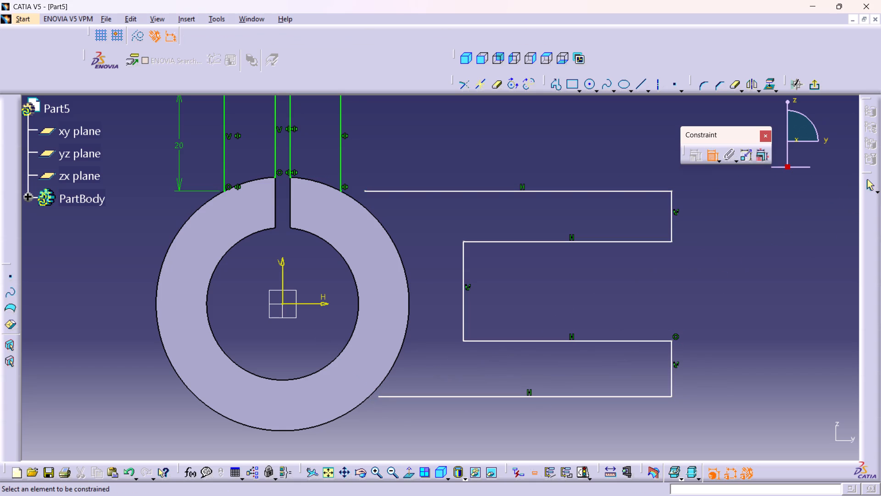
click(514, 188)
click(507, 192)
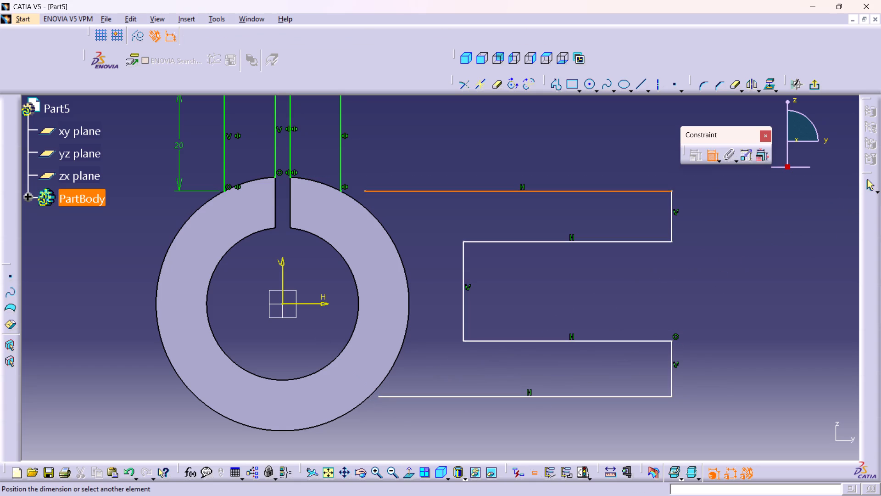
click(480, 398)
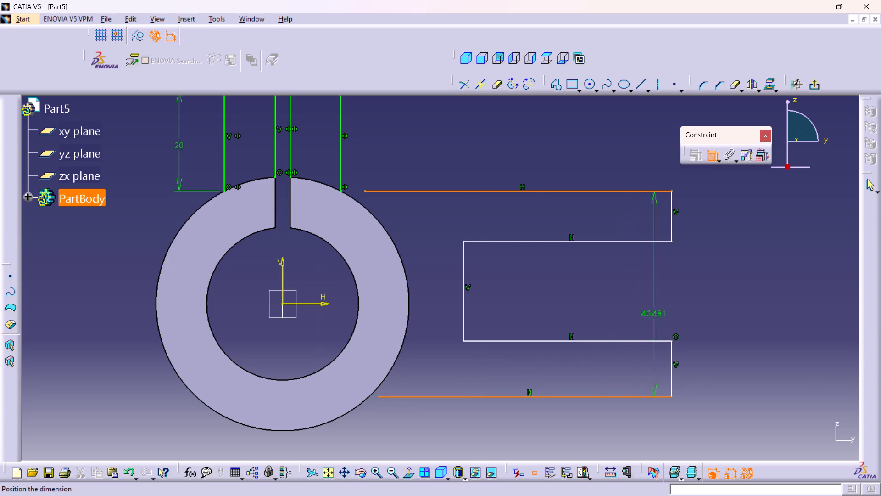
right_click(698, 297)
click(729, 408)
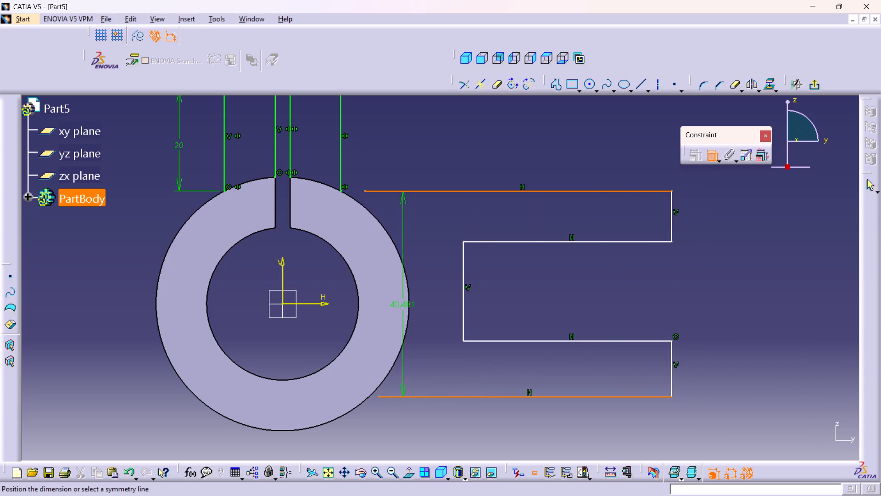
click(322, 304)
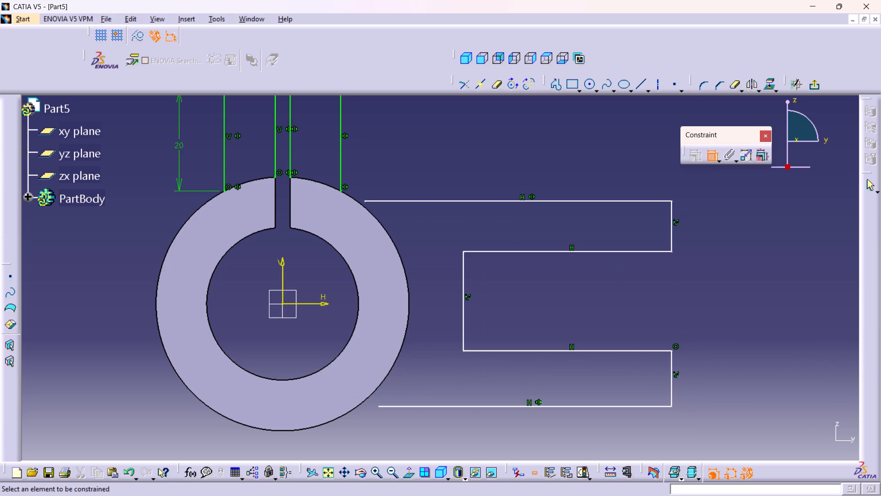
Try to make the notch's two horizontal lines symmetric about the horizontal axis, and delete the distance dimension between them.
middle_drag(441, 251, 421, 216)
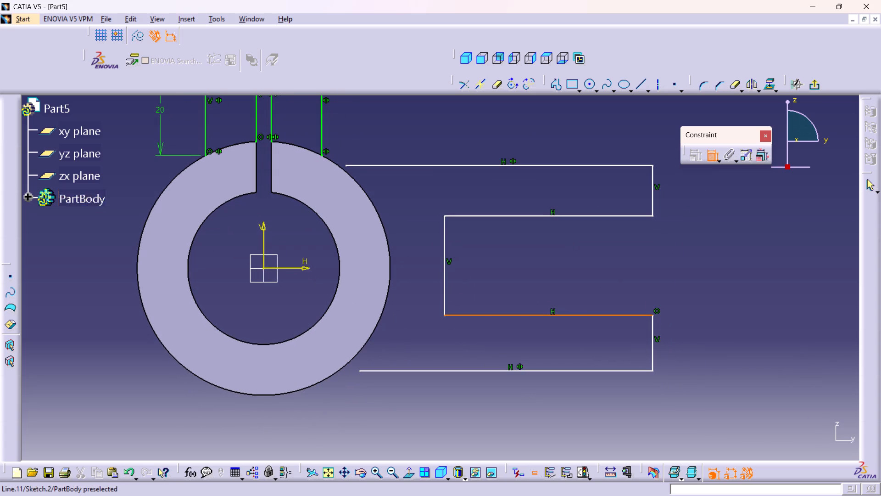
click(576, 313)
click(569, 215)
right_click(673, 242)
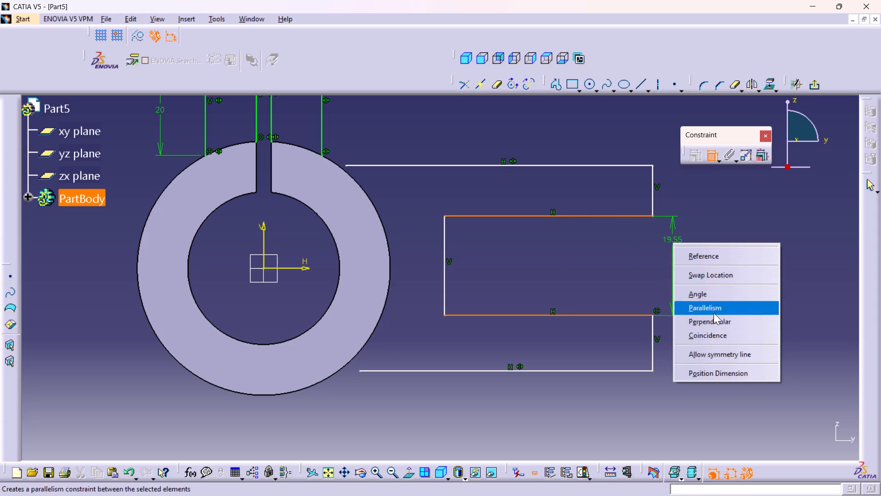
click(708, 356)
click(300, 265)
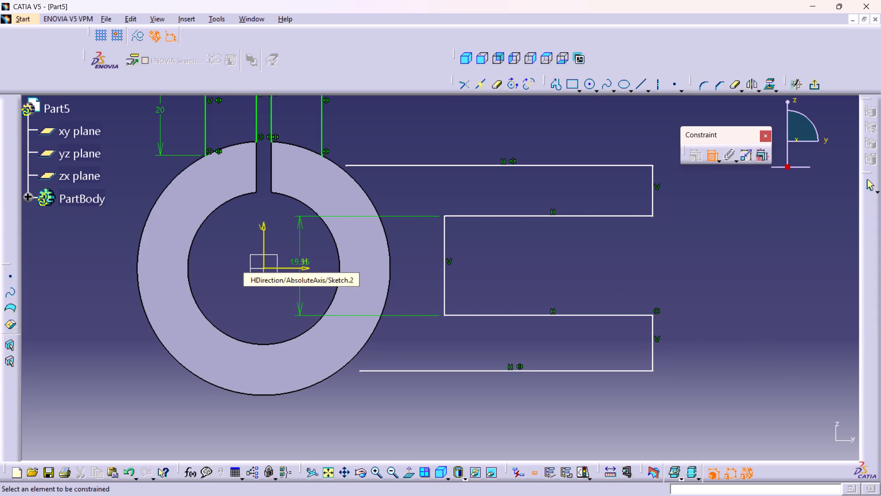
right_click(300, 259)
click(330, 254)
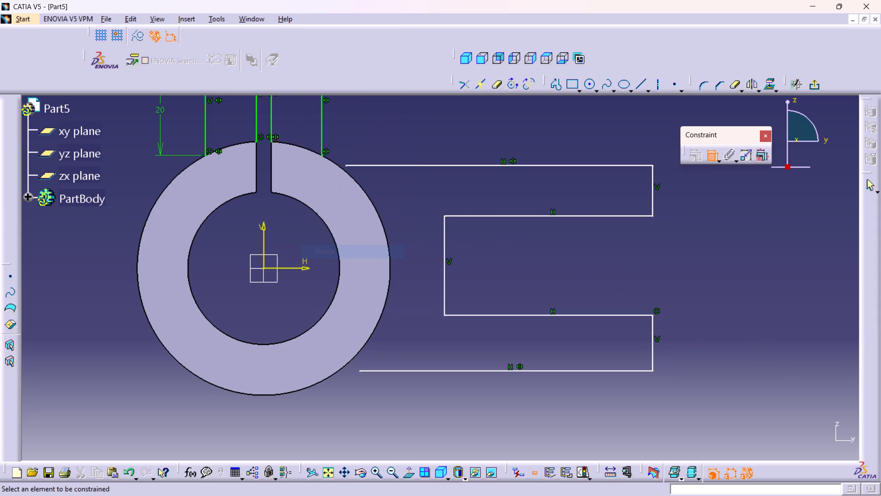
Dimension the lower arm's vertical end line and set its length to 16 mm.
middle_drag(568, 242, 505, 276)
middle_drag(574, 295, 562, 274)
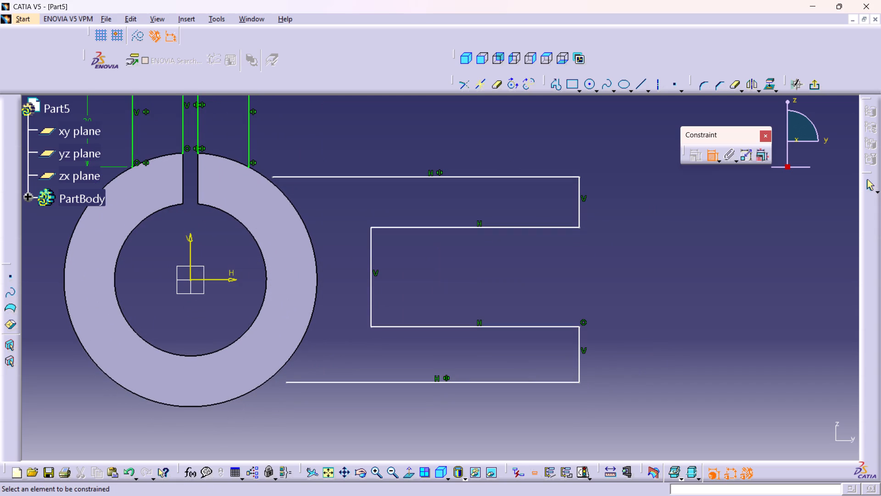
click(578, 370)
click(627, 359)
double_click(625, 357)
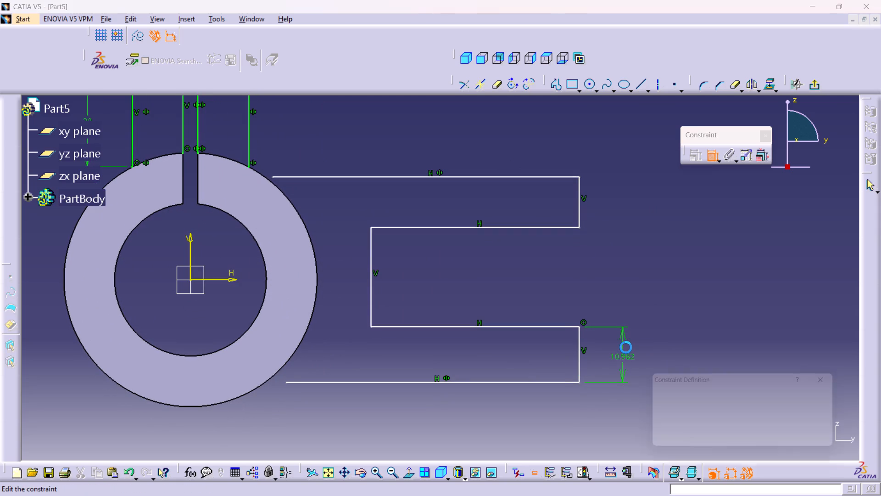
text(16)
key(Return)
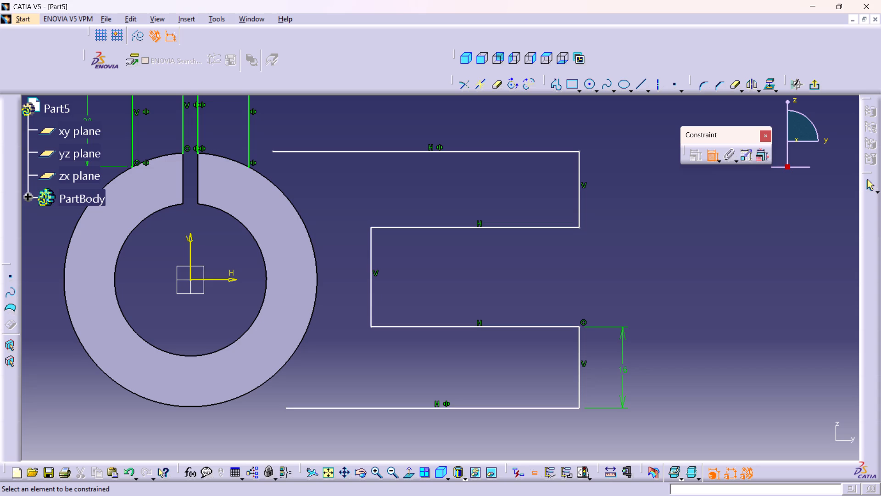
Dimension the notch's inner vertical line and set its length to 18 mm.
click(372, 302)
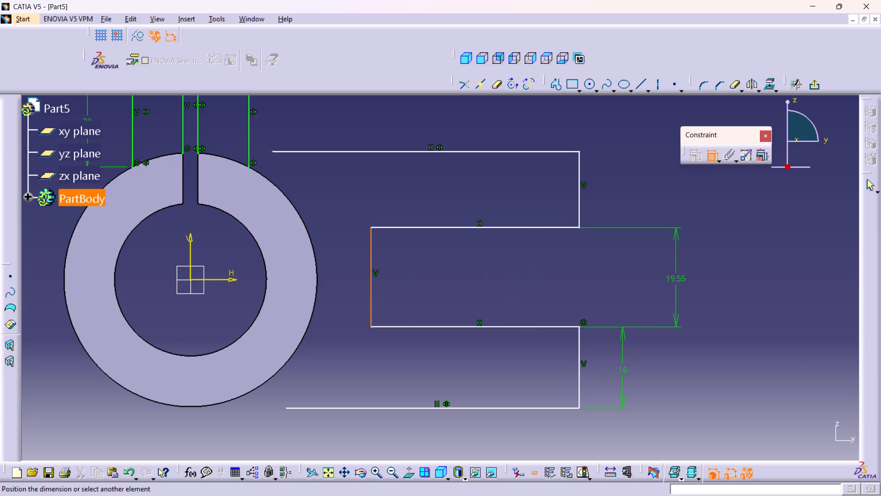
click(682, 282)
double_click(682, 279)
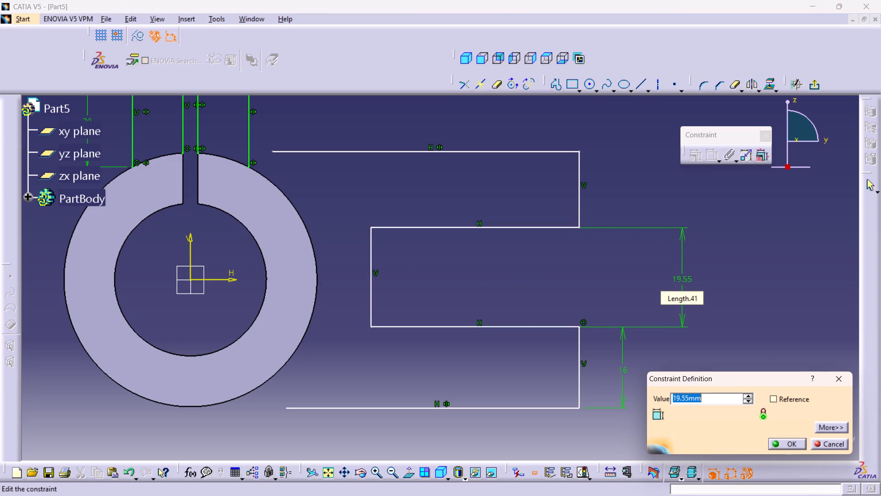
text(18)
key(Return)
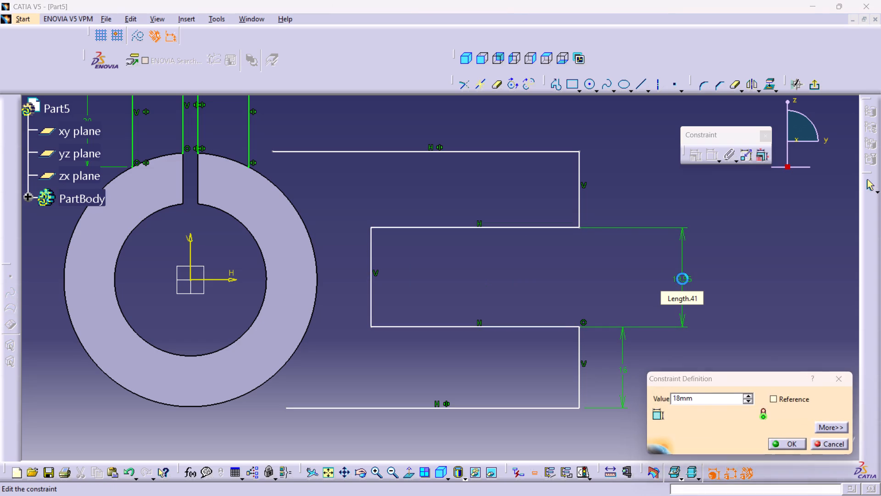
Dimension the upper arm's vertical end line and set its length to 16 mm.
drag(579, 190, 585, 192)
click(633, 193)
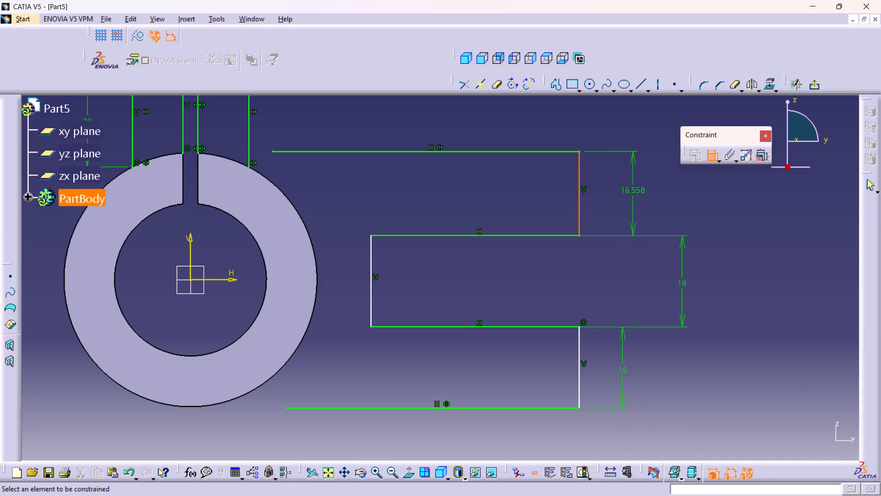
double_click(634, 191)
text(16)
key(Return)
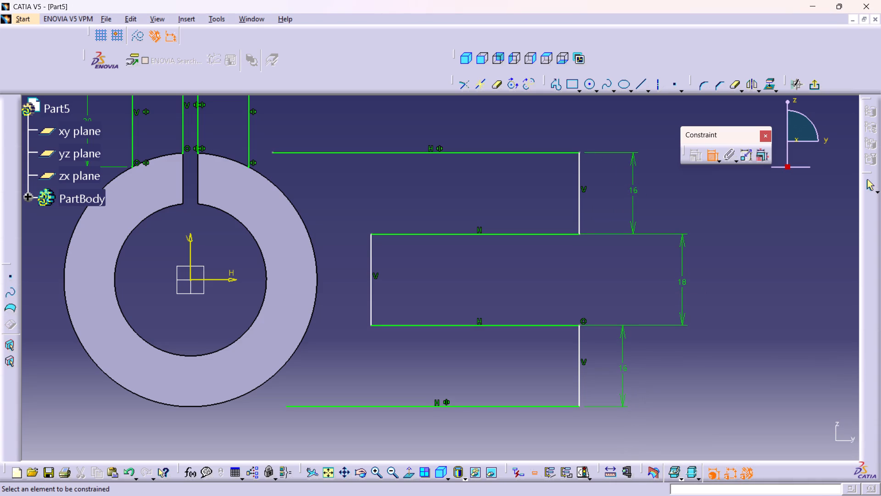
Constrain the notch's upper and lower horizontal lines symmetric about the sketch's horizontal axis.
middle_drag(381, 345, 377, 336)
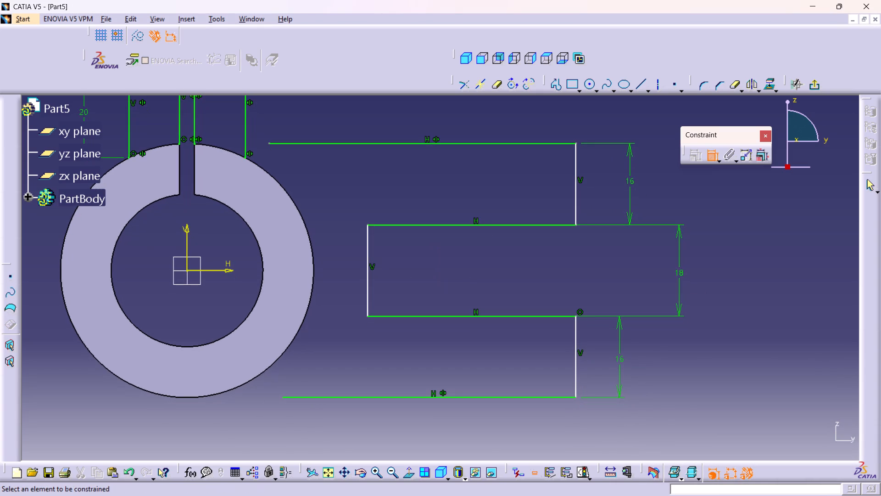
click(494, 318)
click(507, 224)
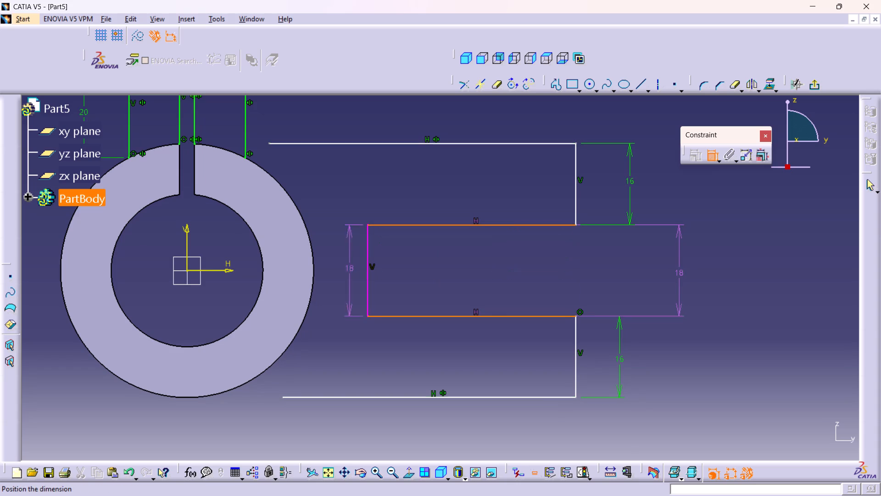
right_click(524, 276)
drag(575, 391, 562, 385)
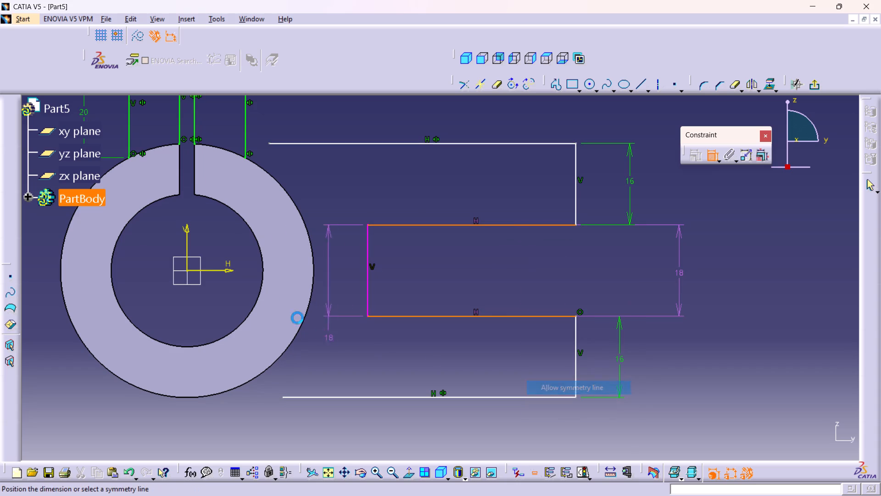
click(231, 273)
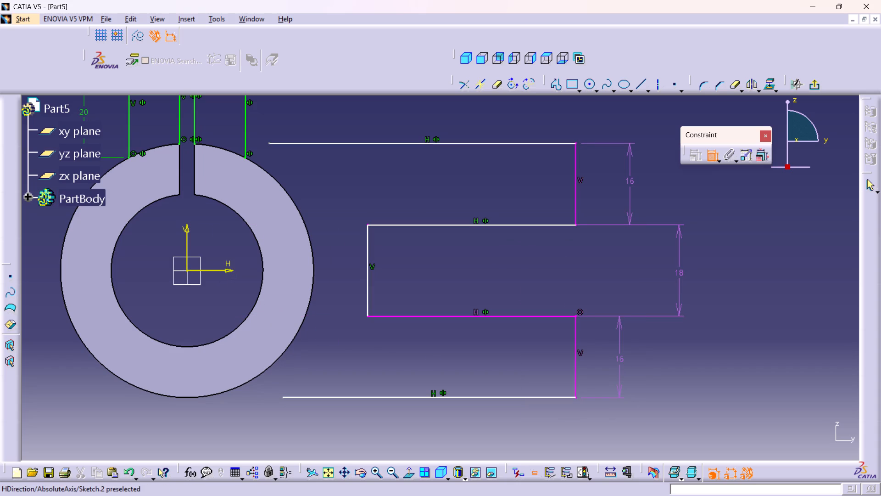
Delete the notch's 18 mm dimension and the lower arm's 16 mm dimension.
right_click(676, 275)
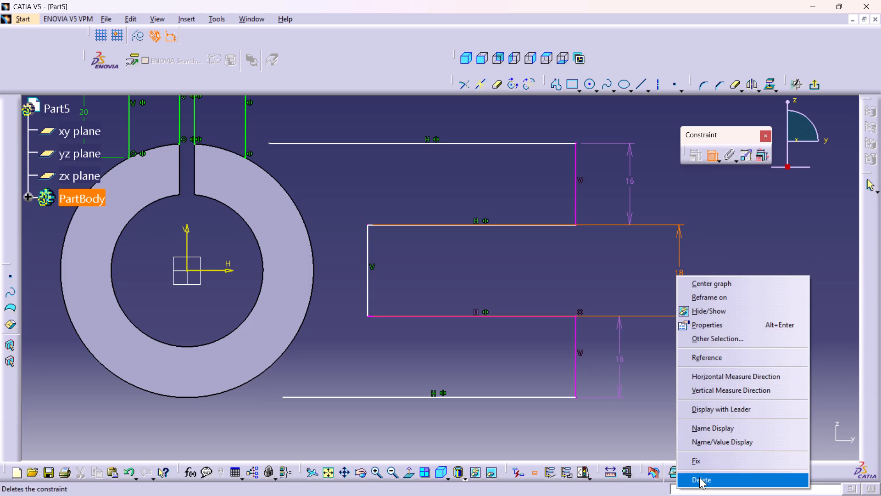
click(699, 477)
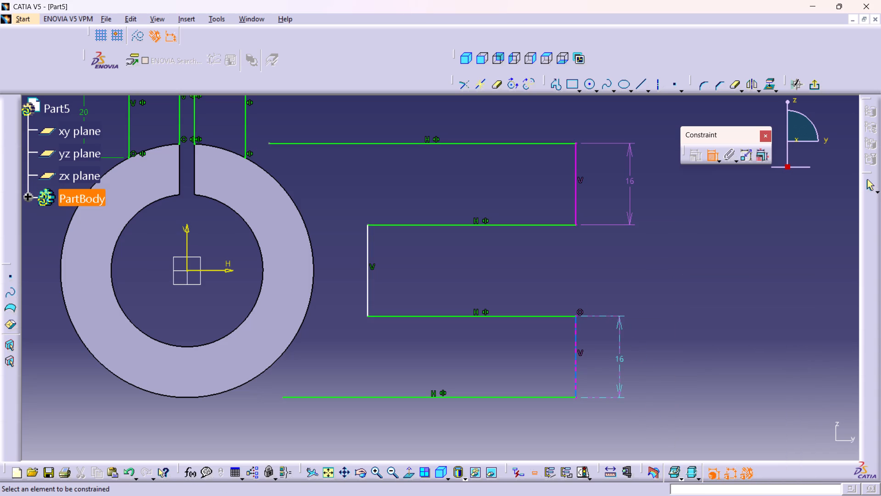
right_click(620, 360)
click(645, 349)
Dimension the notch's inner vertical line again, placing the dimension beyond the open ends of the arms.
middle_drag(610, 283, 608, 290)
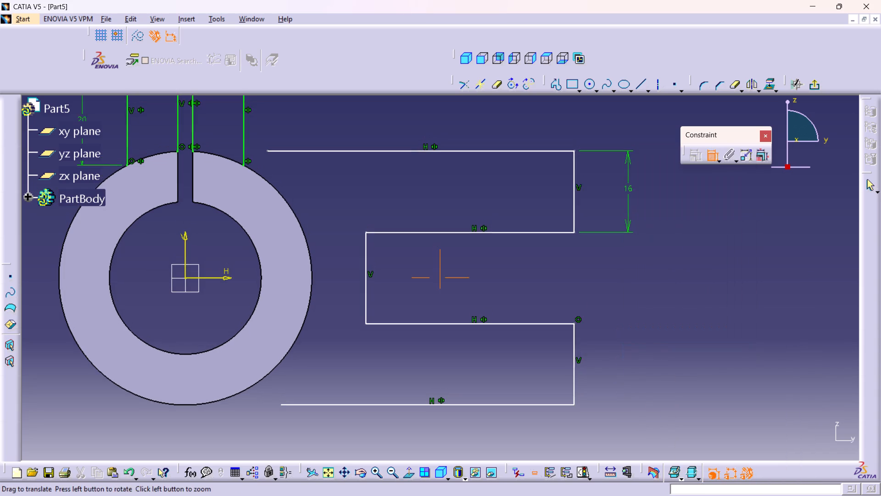
middle_drag(608, 290, 608, 292)
middle_drag(613, 316, 601, 299)
click(354, 268)
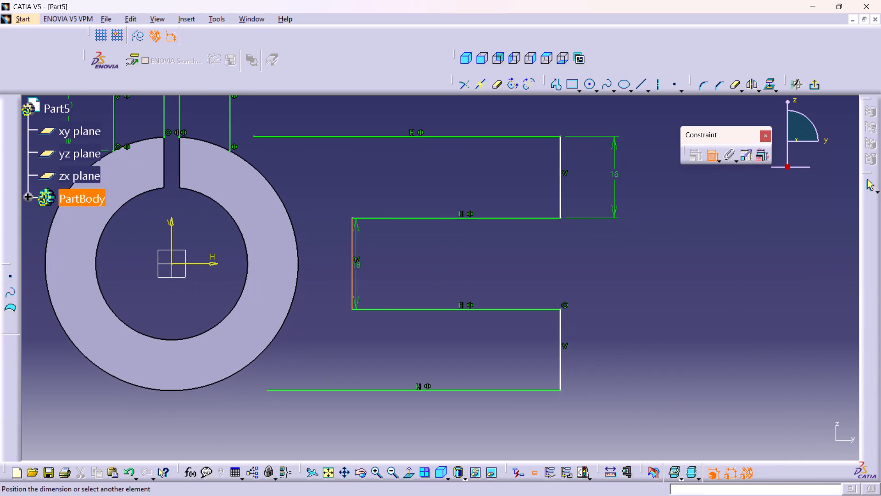
click(627, 264)
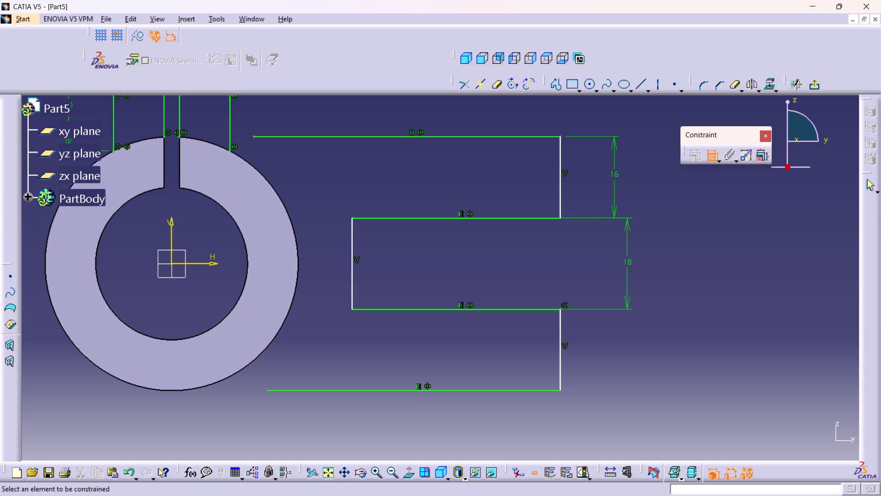
Dimension the horizontal distance from the sketch's vertical axis to the lower arm's vertical end line and set it to 72 mm.
middle_drag(427, 336, 422, 305)
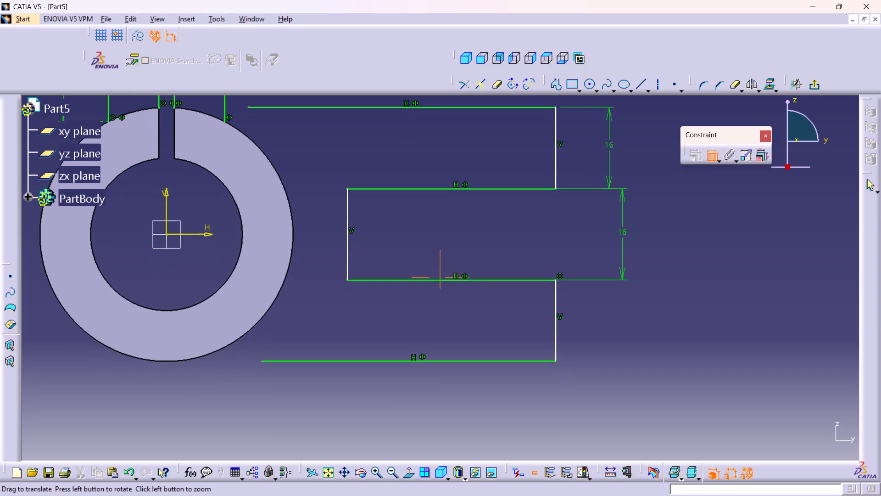
middle_drag(422, 305, 422, 301)
middle_drag(419, 300, 424, 324)
right_click(419, 300)
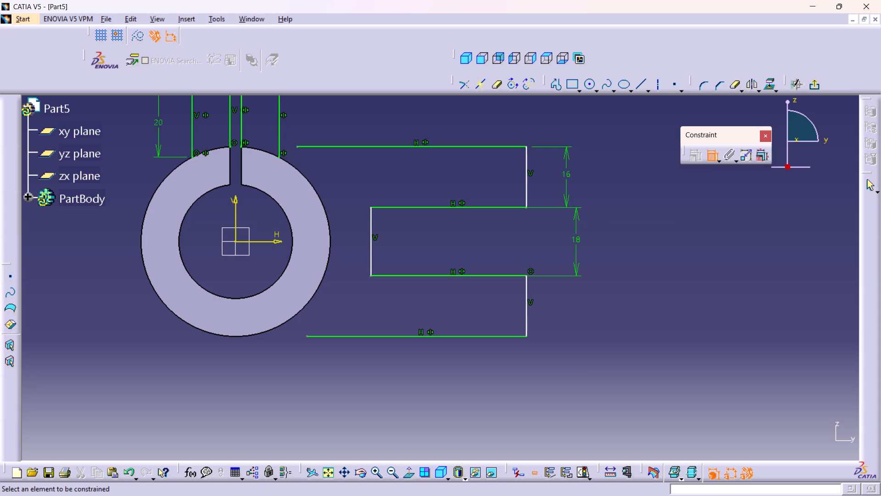
click(236, 212)
drag(526, 322, 526, 327)
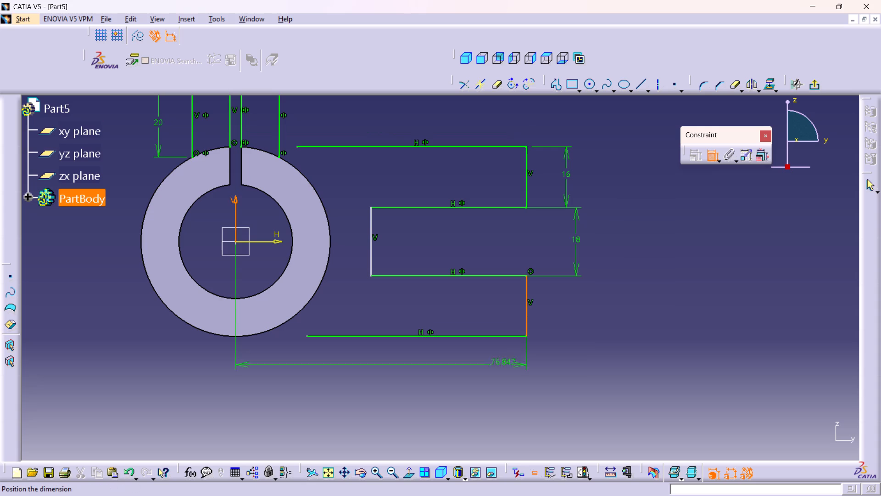
click(415, 406)
double_click(415, 401)
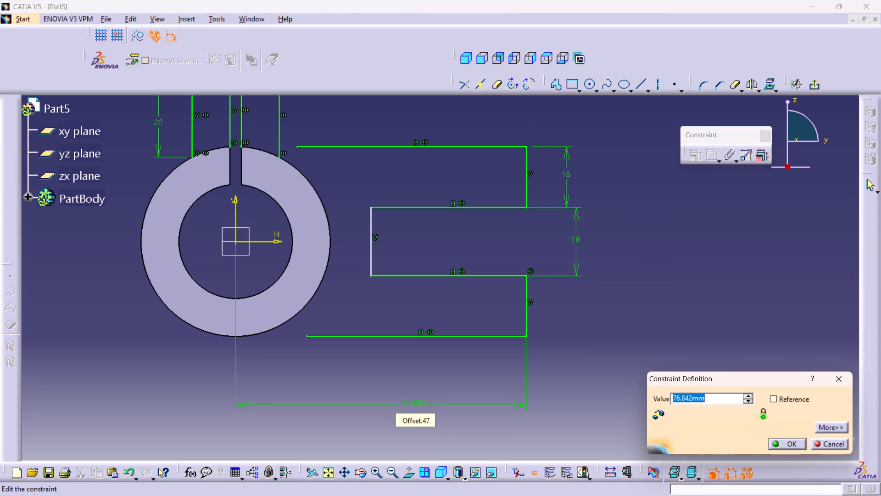
text(72)
key(Return)
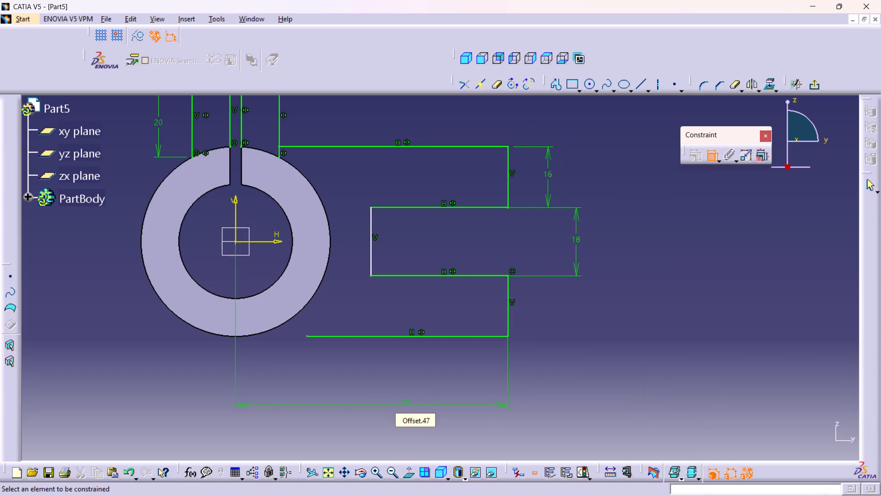
Change the distance from the vertical axis to the arm ends to 72+25 mm.
text(25)
key(Return)
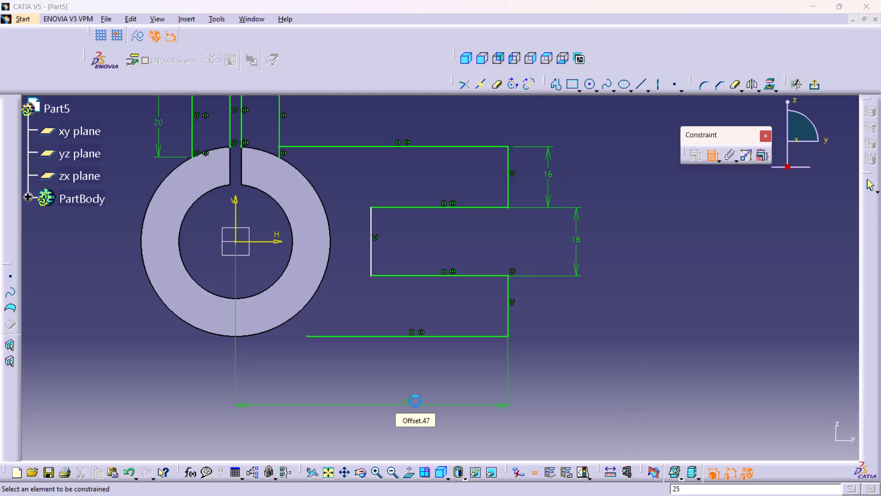
click(463, 274)
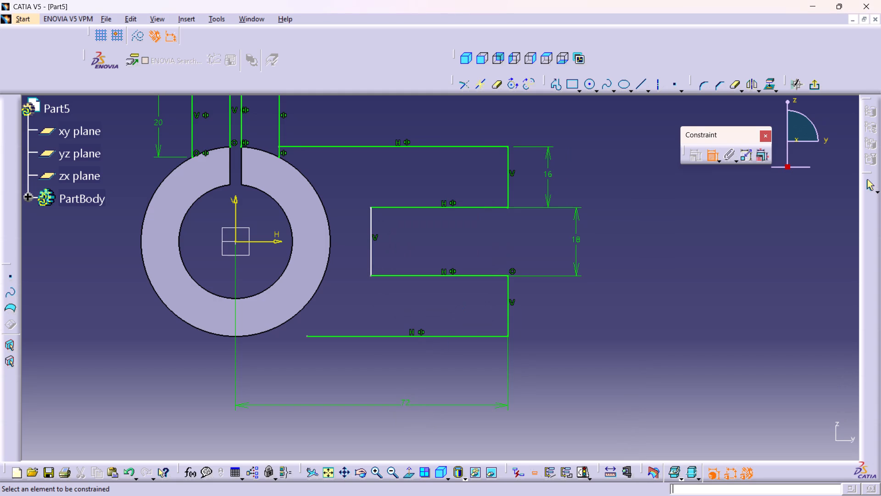
double_click(405, 405)
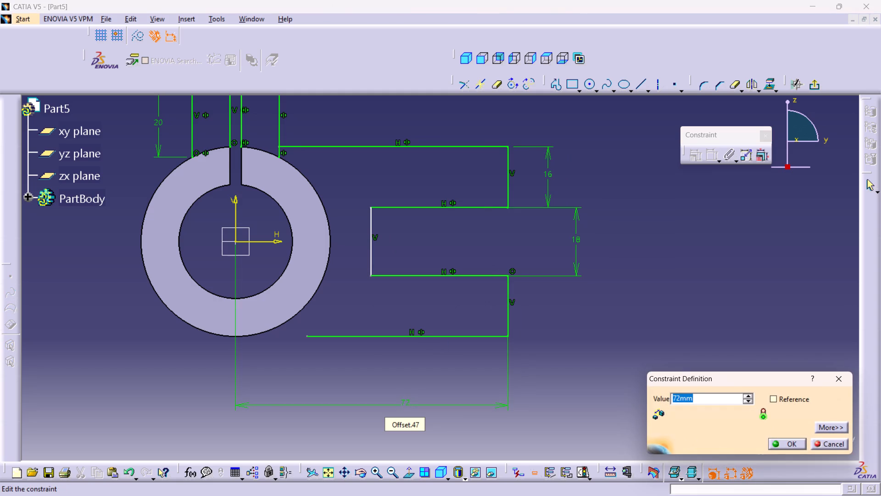
text(72+25)
key(Return)
click(408, 372)
click(399, 317)
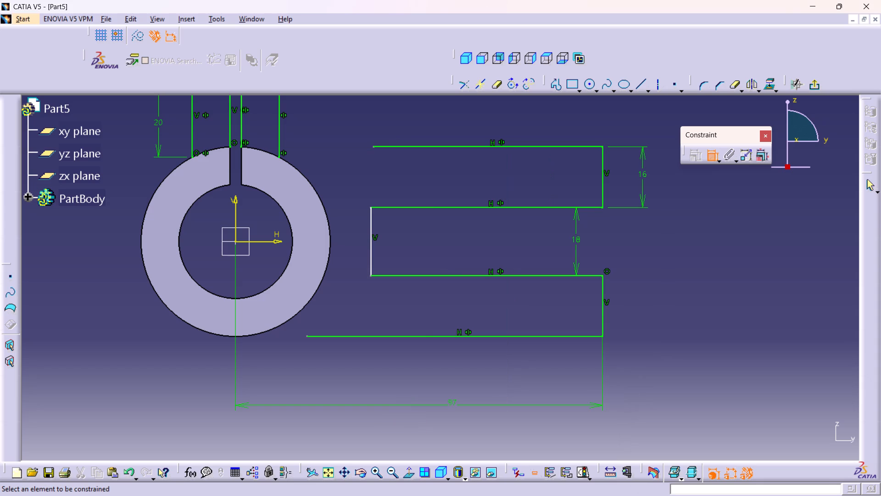
Examine the lugs and fork profile, and open the notch's 18 mm dimension.
middle_drag(403, 222, 412, 278)
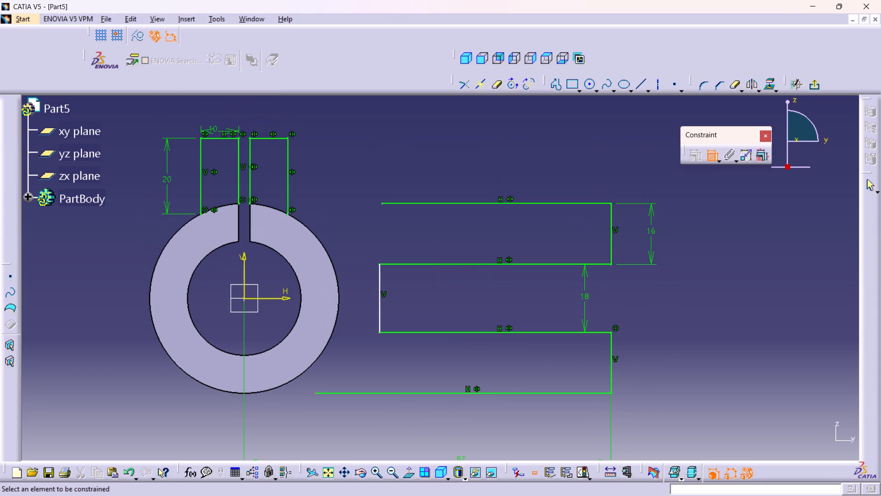
middle_drag(322, 201, 301, 139)
right_click(322, 201)
middle_drag(237, 165, 346, 282)
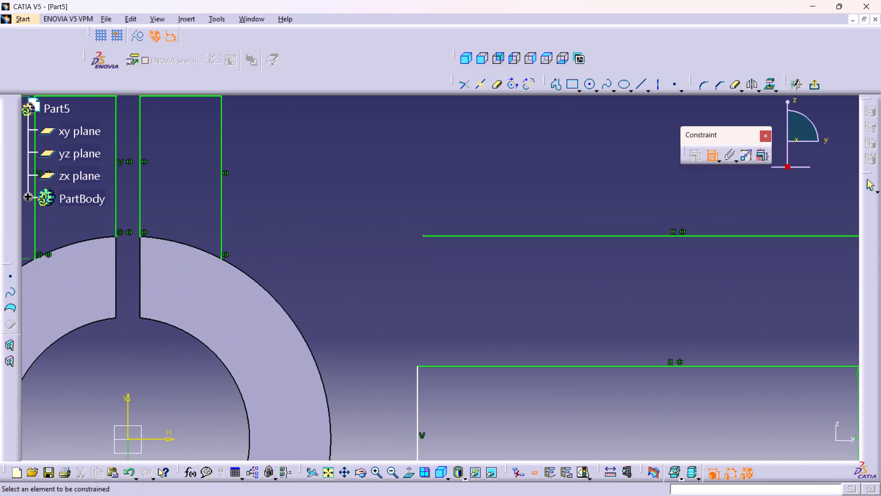
middle_drag(249, 242, 264, 275)
right_click(249, 242)
middle_drag(430, 290, 444, 326)
right_click(430, 290)
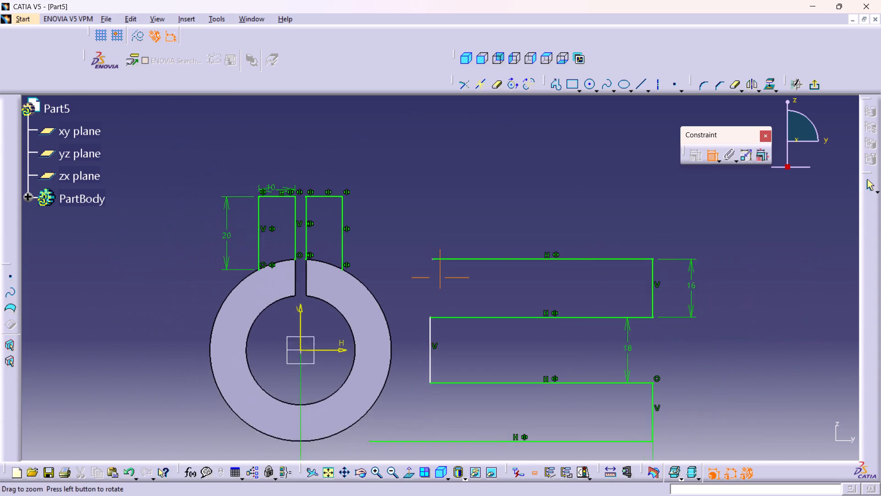
middle_drag(444, 326, 445, 327)
middle_drag(520, 355, 514, 325)
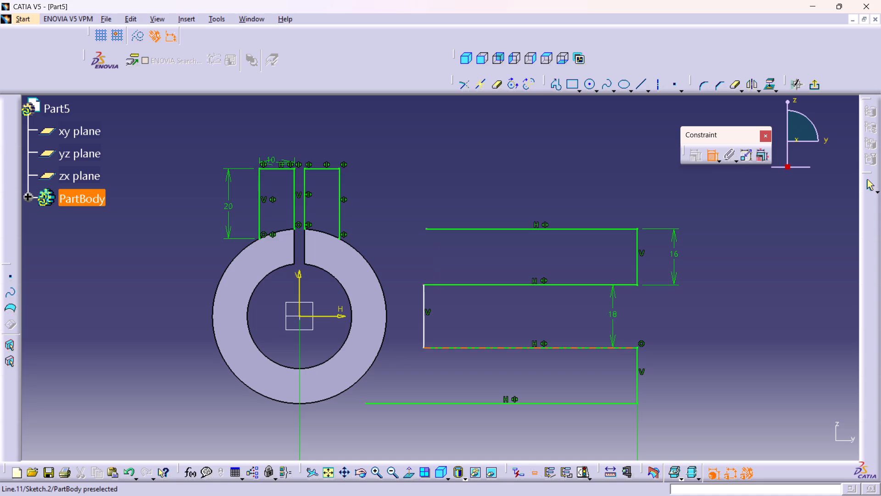
double_click(612, 315)
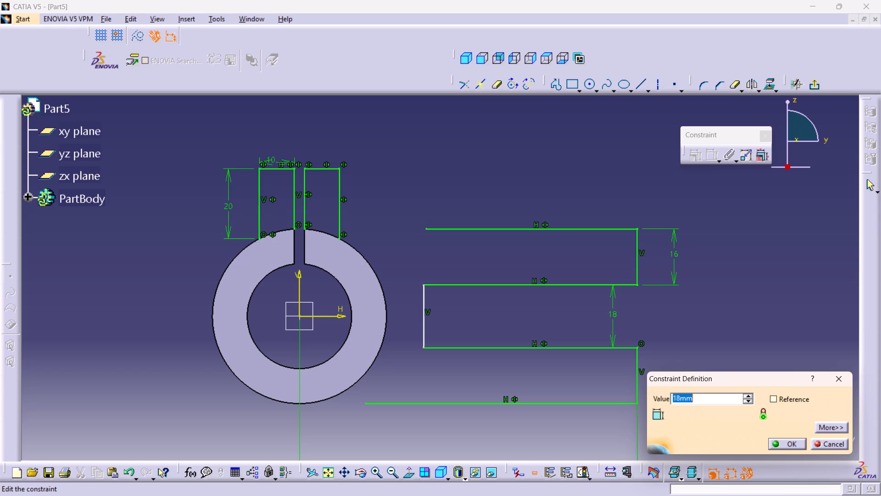
click(837, 376)
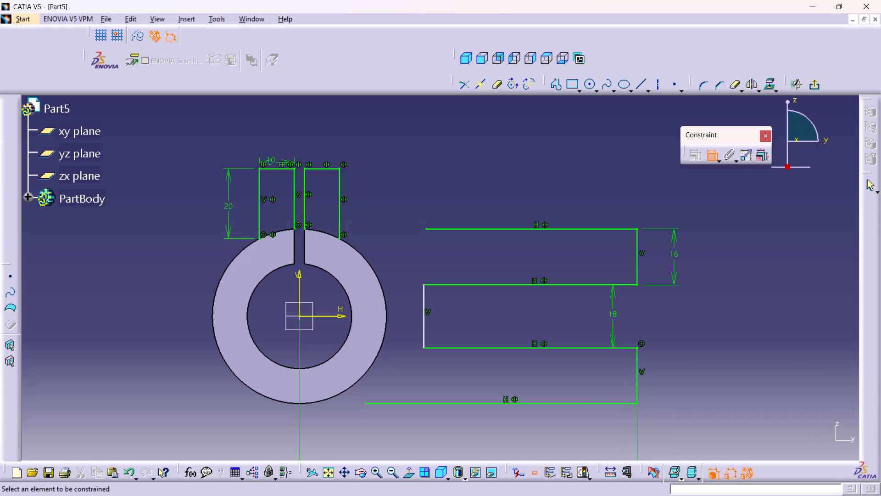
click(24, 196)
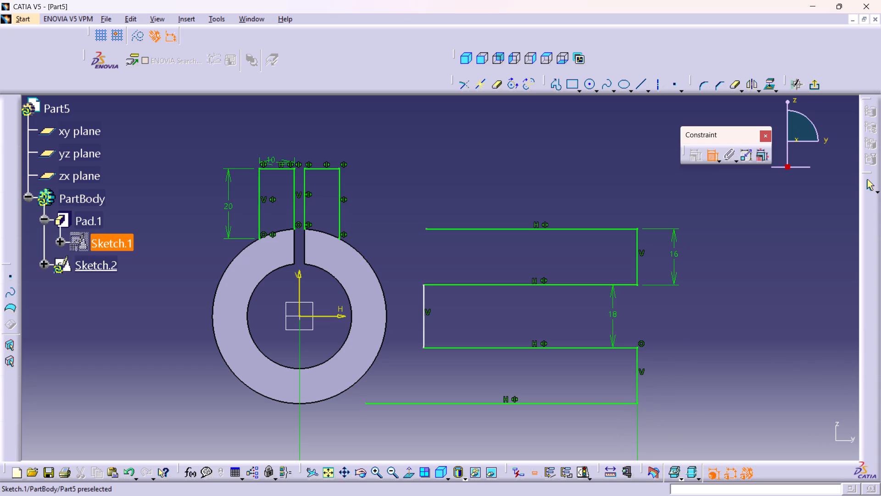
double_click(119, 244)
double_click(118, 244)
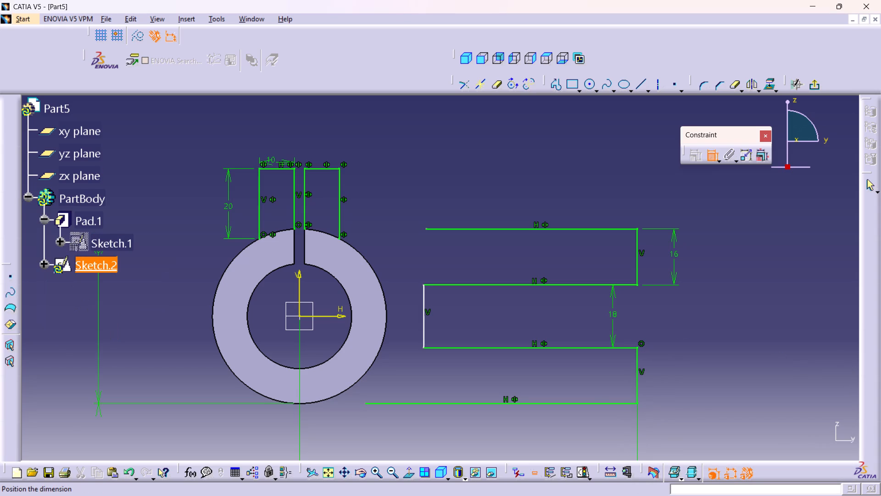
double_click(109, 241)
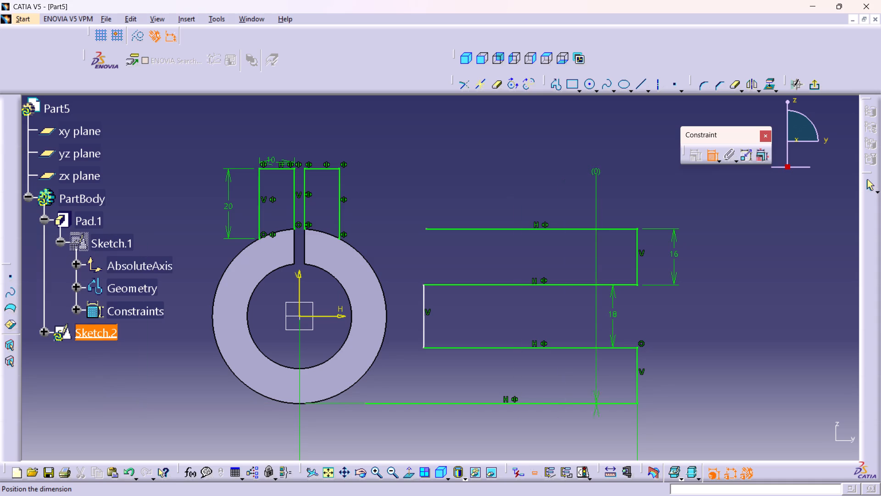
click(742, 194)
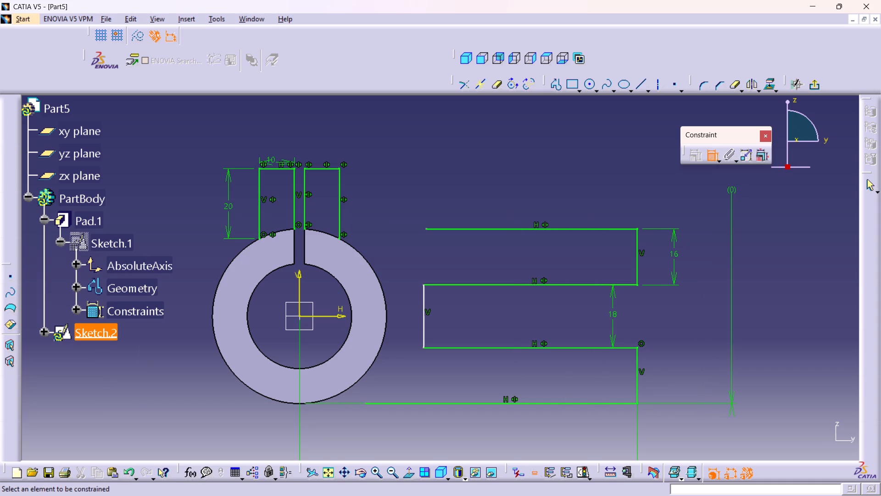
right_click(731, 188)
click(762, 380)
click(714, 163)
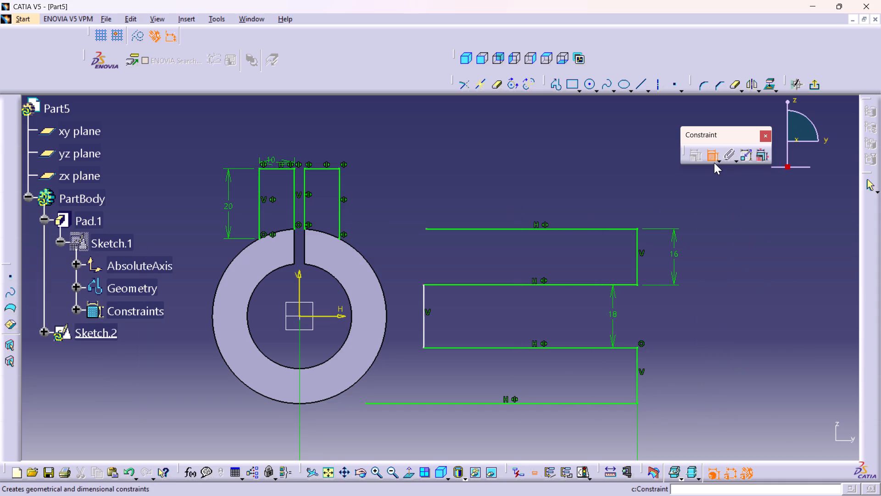
Open Sketch.1 to examine the ring's dimensions and return to editing Sketch.2.
double_click(99, 242)
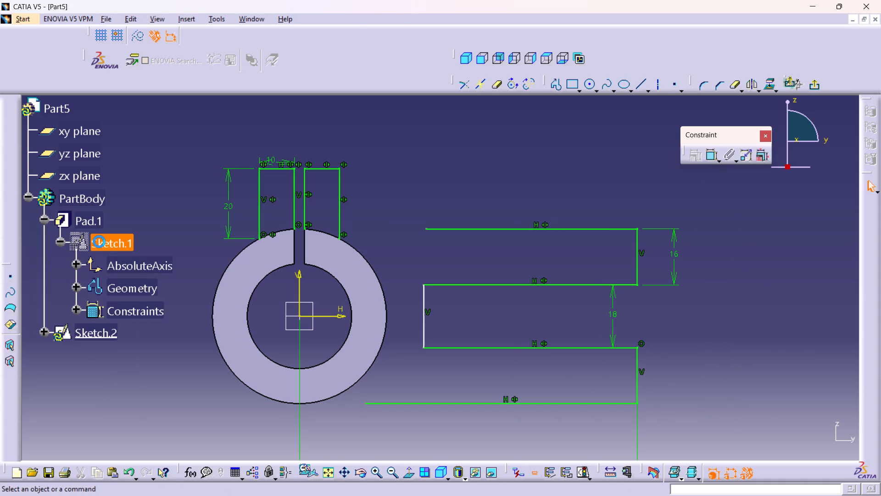
middle_drag(406, 334, 418, 374)
right_click(406, 334)
middle_drag(438, 377, 427, 286)
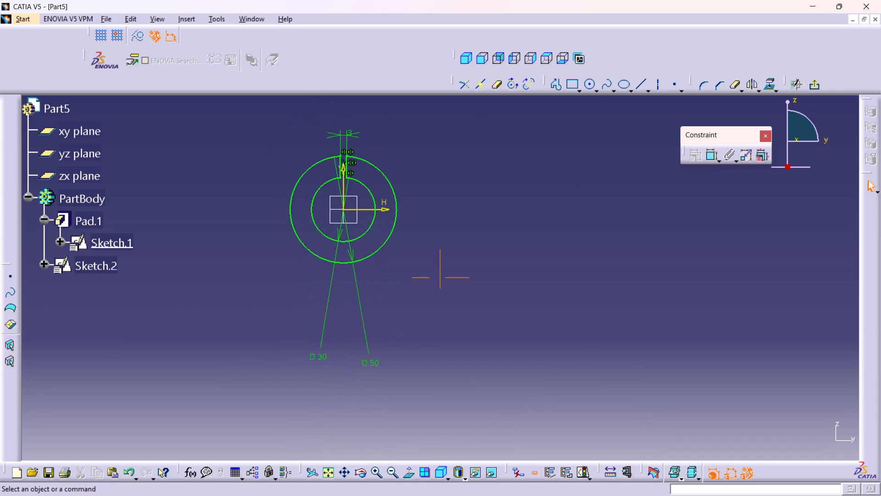
middle_drag(427, 286, 429, 293)
double_click(86, 267)
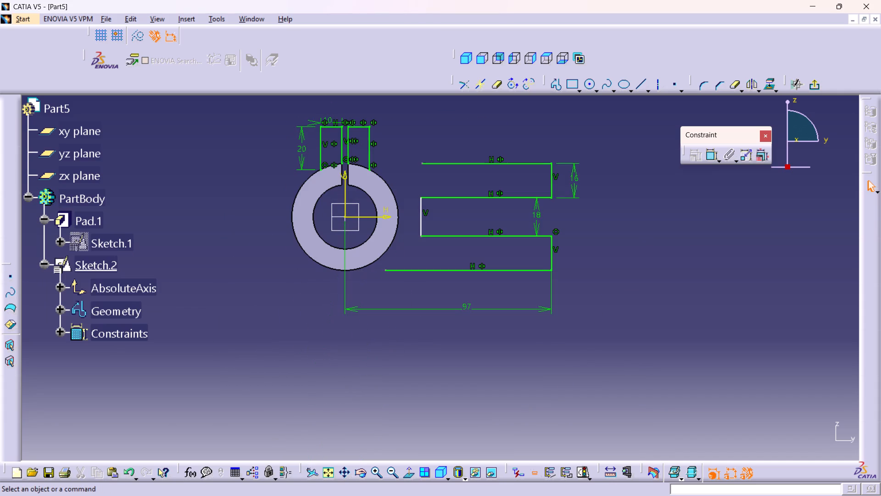
Dimension the length of the notch's upper horizontal line and set it to 32 mm.
middle_drag(401, 248, 385, 191)
right_click(401, 248)
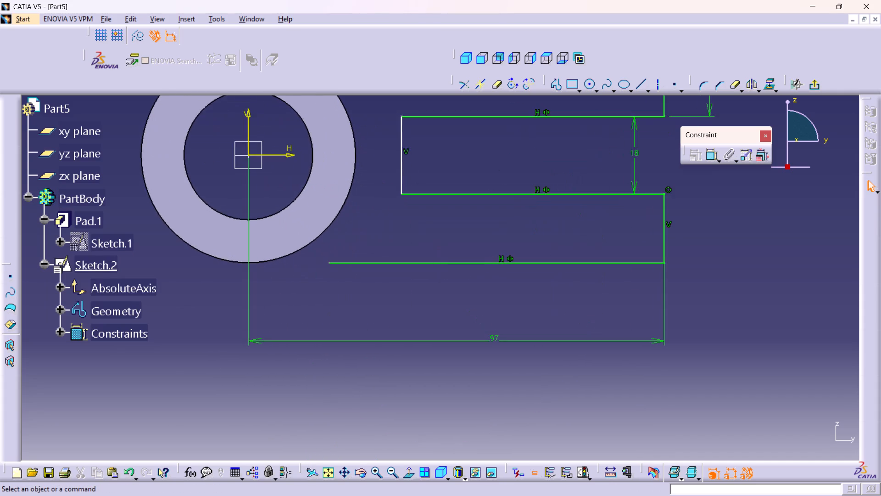
middle_drag(362, 214, 376, 254)
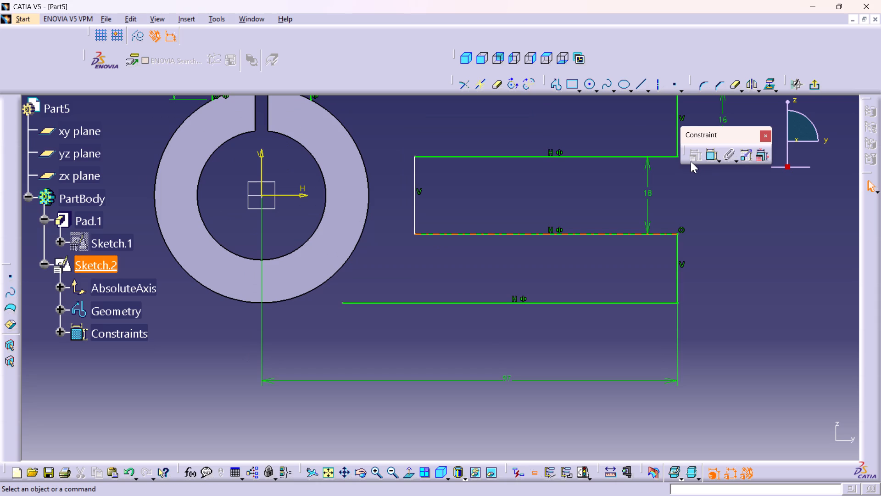
triple_click(709, 152)
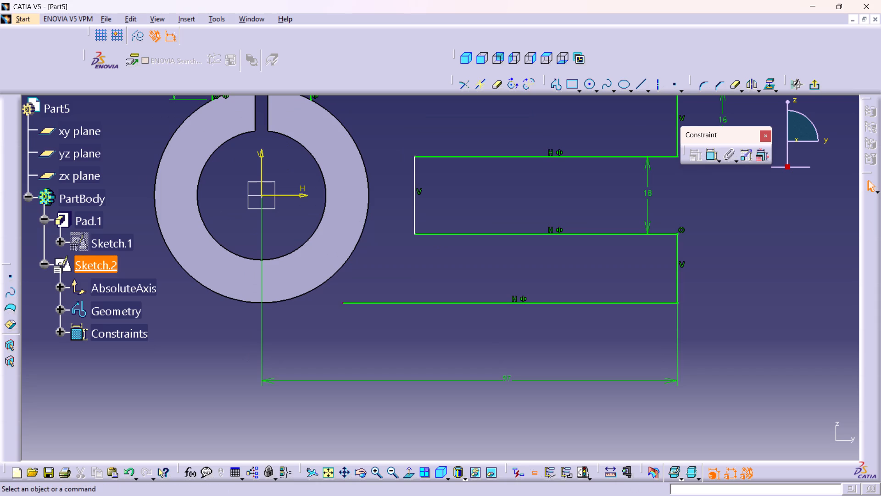
middle_drag(533, 262, 516, 295)
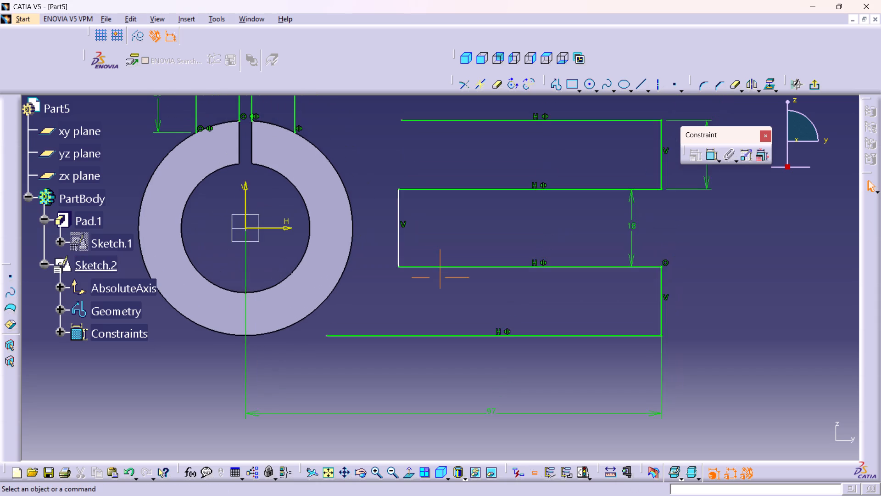
middle_drag(516, 295, 511, 302)
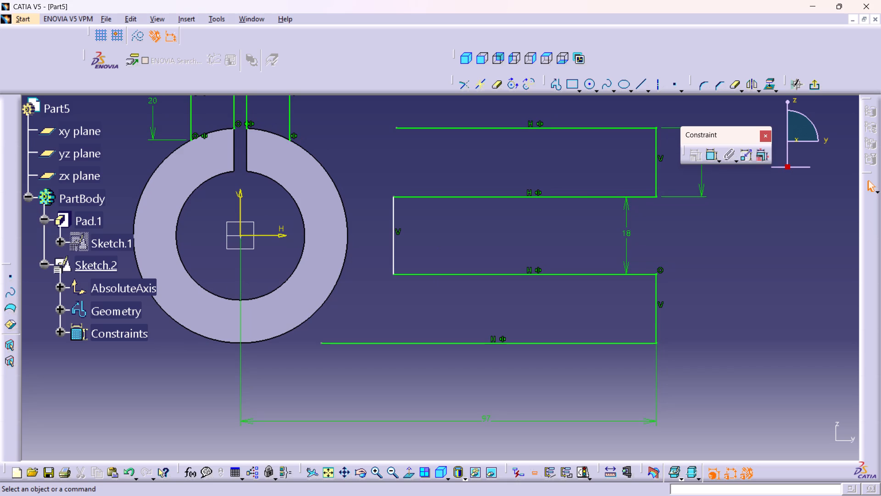
double_click(708, 156)
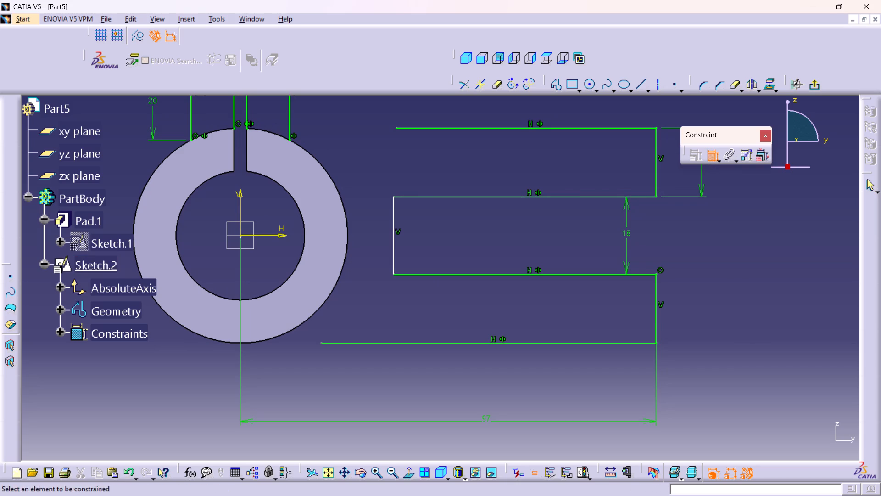
click(496, 197)
click(493, 217)
double_click(491, 214)
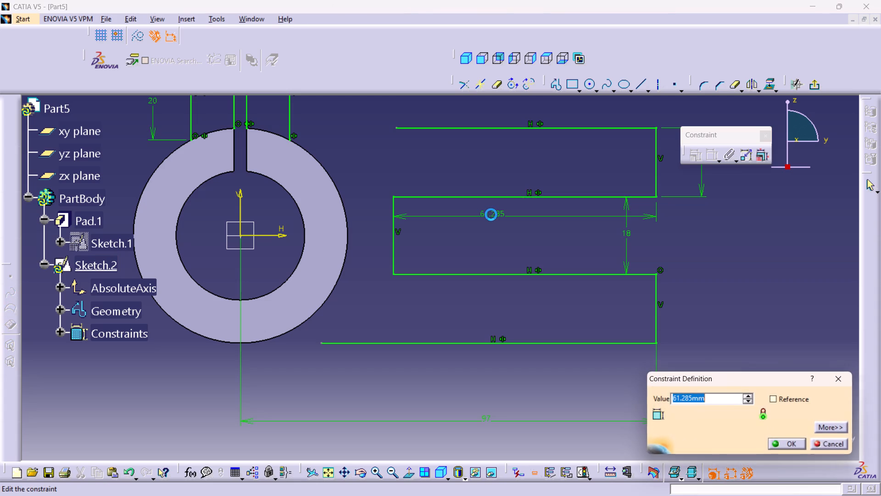
key(2)
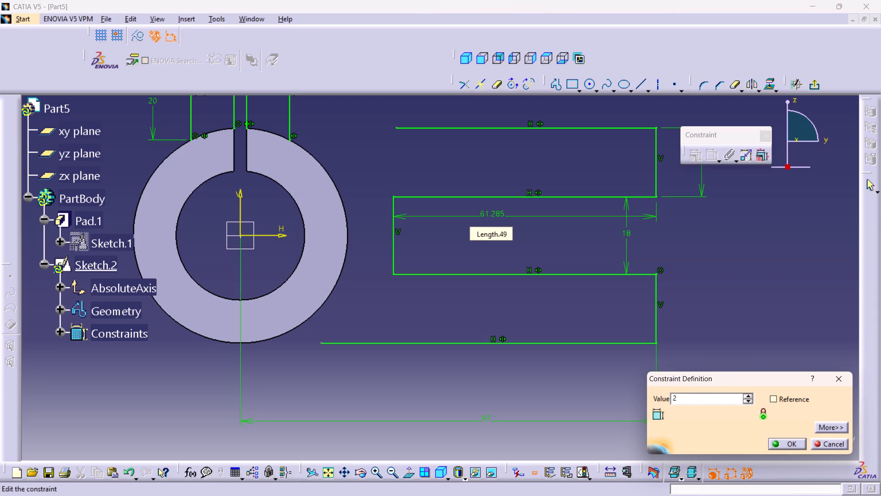
key(BackSpace)
text(35)
key(BackSpace)
key(2)
key(Return)
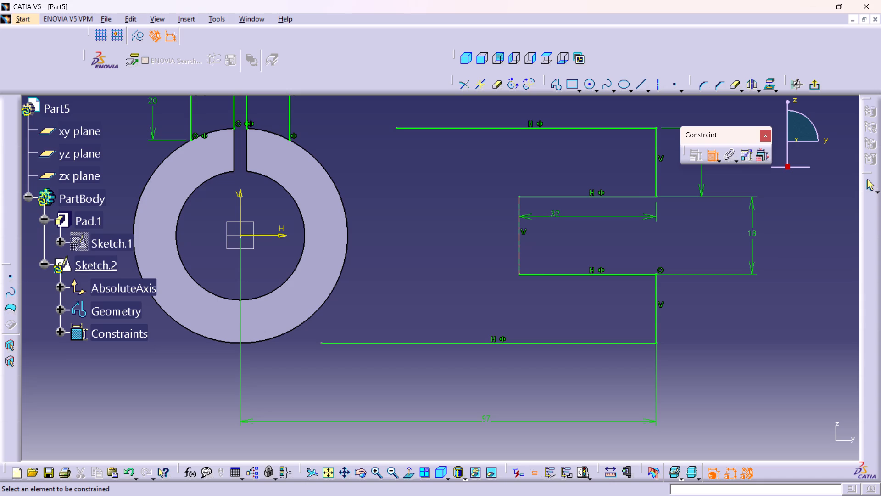
Make the free end of the fork's lower horizontal line coincident with the ring's outer circle.
click(321, 342)
click(250, 341)
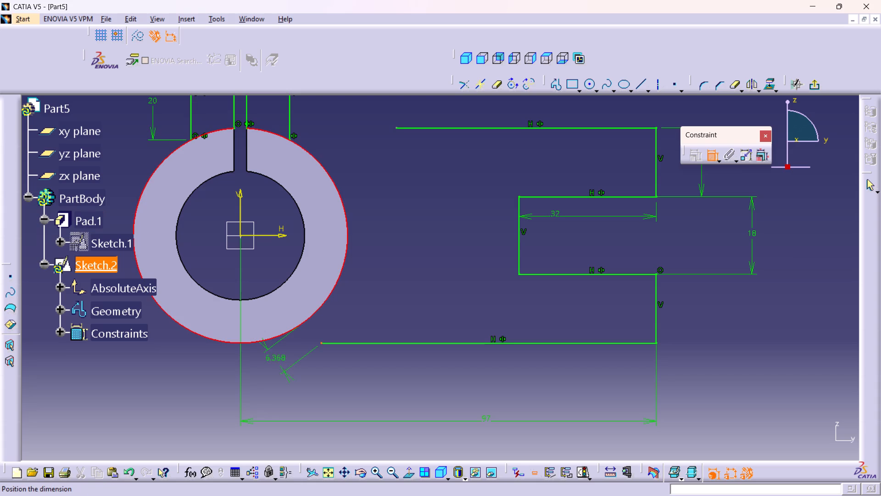
right_click(262, 366)
click(312, 463)
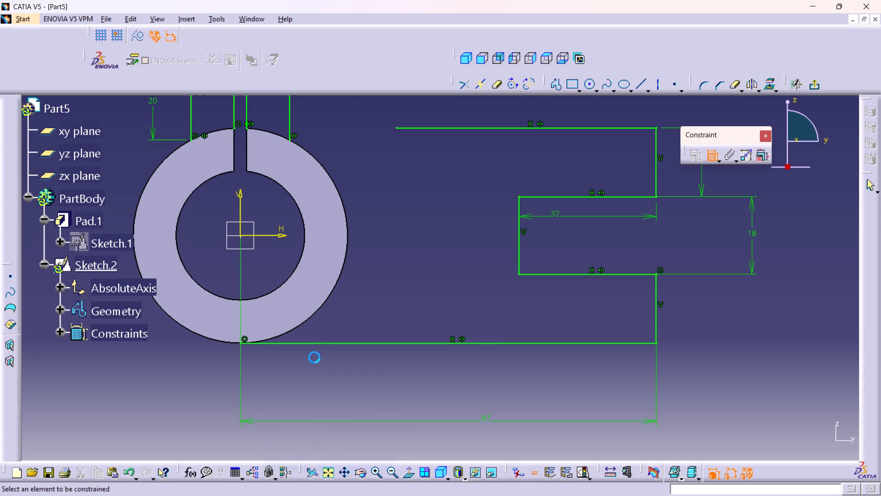
Constrain the fork's lower horizontal line tangent to the ring's outer circle.
click(315, 343)
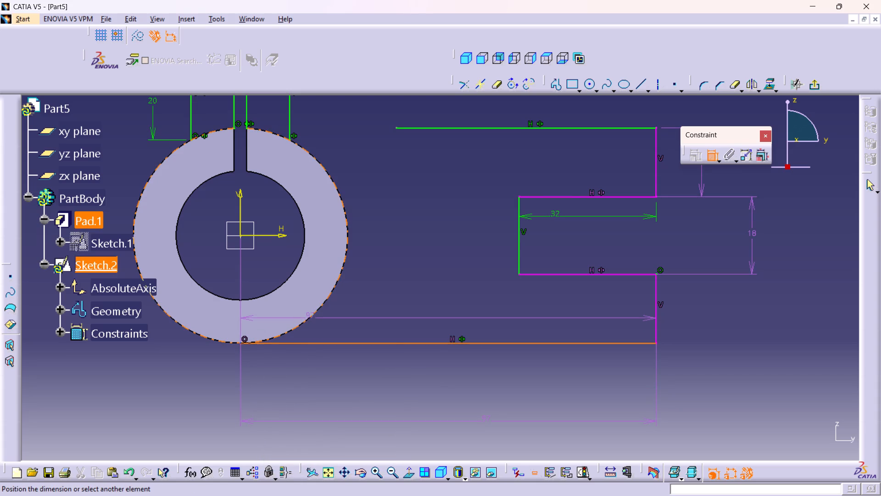
click(310, 317)
right_click(310, 335)
click(335, 395)
click(337, 388)
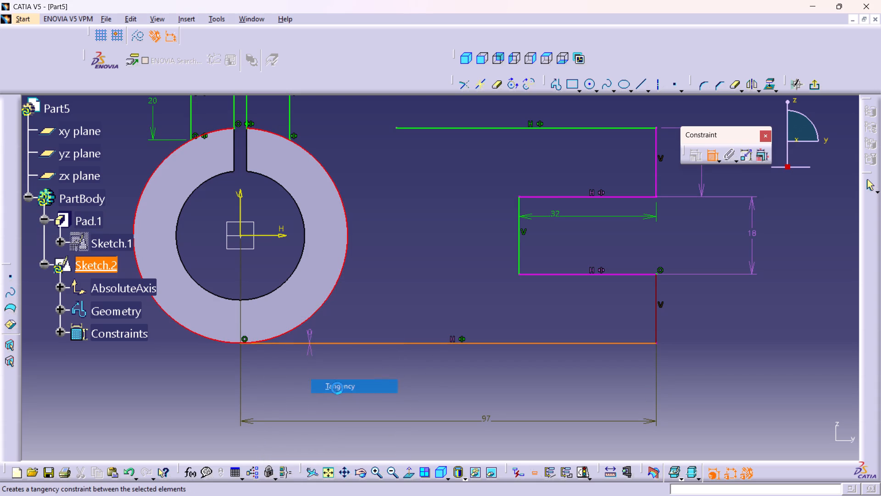
Delete the 97 mm dimension between the vertical axis and the fork's arm ends.
middle_drag(474, 383, 483, 404)
right_click(474, 383)
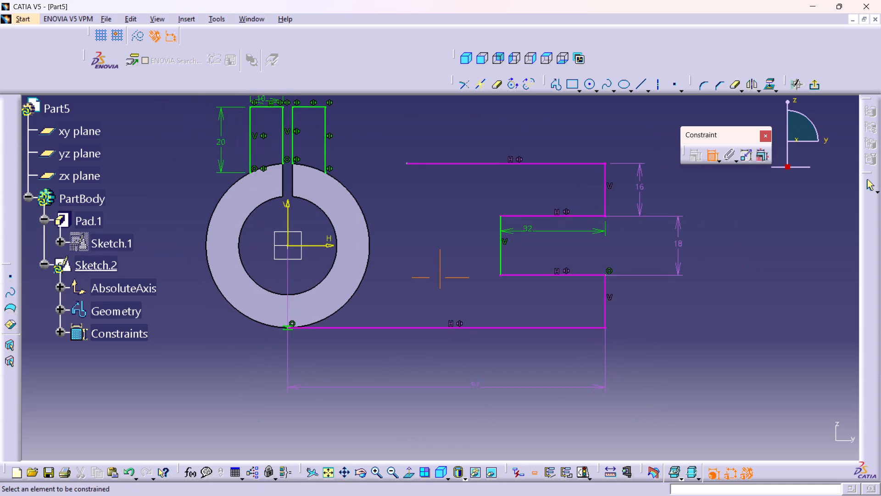
middle_drag(495, 394, 488, 380)
right_click(469, 366)
click(515, 354)
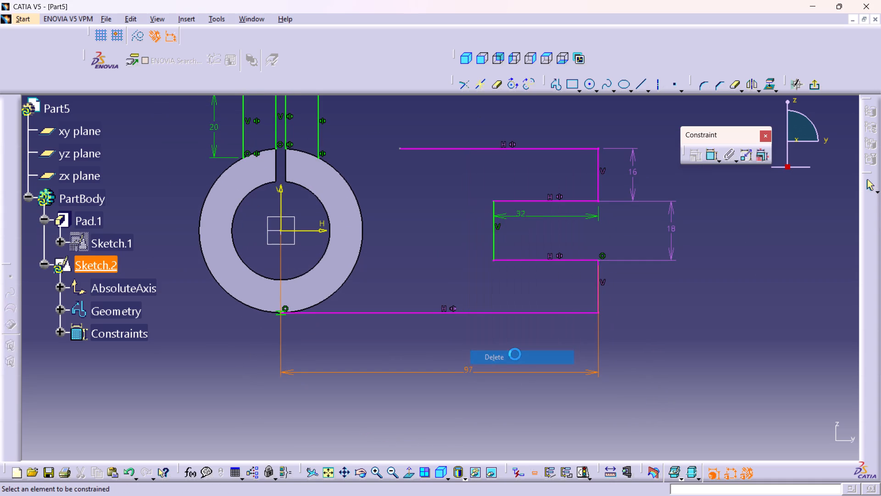
Delete the notch's 18 mm height dimension.
middle_drag(492, 293, 469, 338)
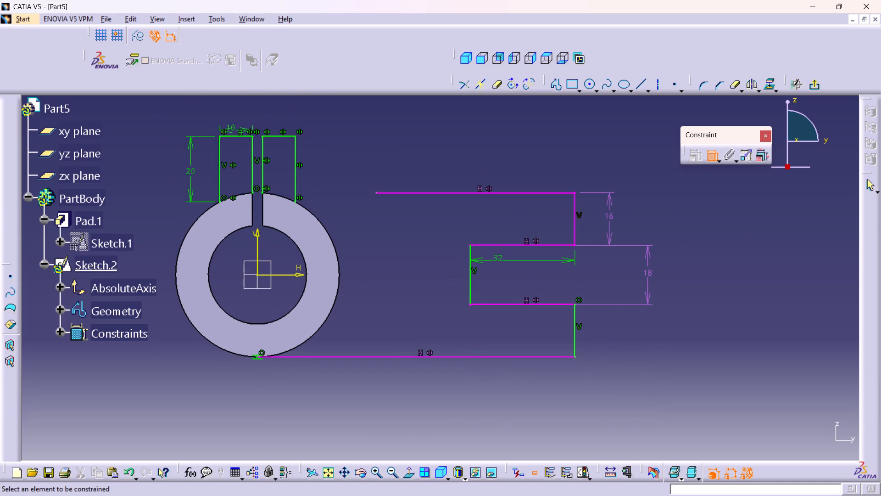
right_click(650, 274)
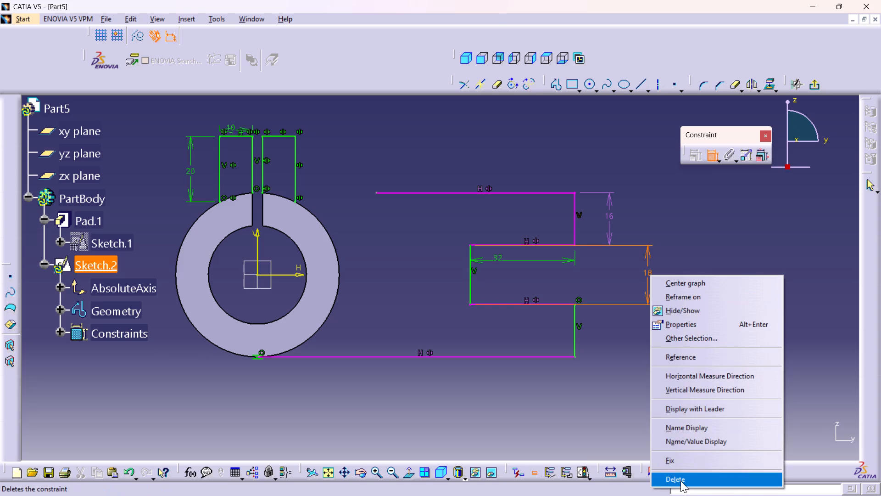
click(680, 480)
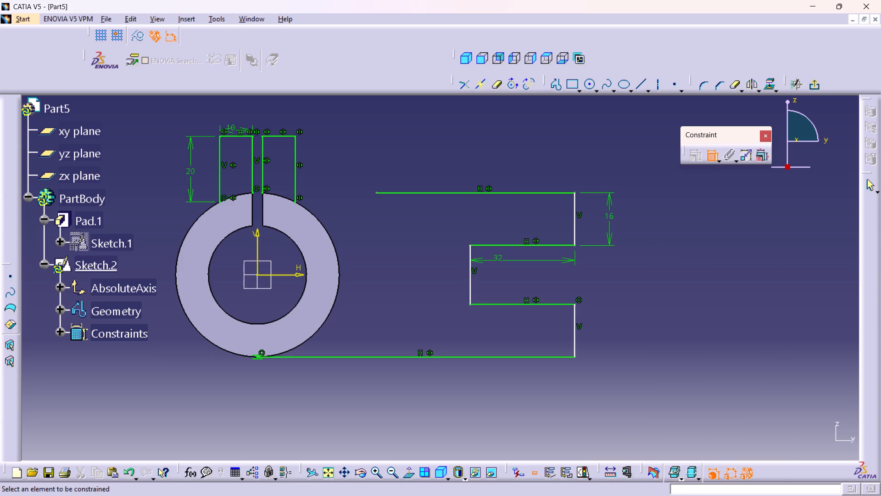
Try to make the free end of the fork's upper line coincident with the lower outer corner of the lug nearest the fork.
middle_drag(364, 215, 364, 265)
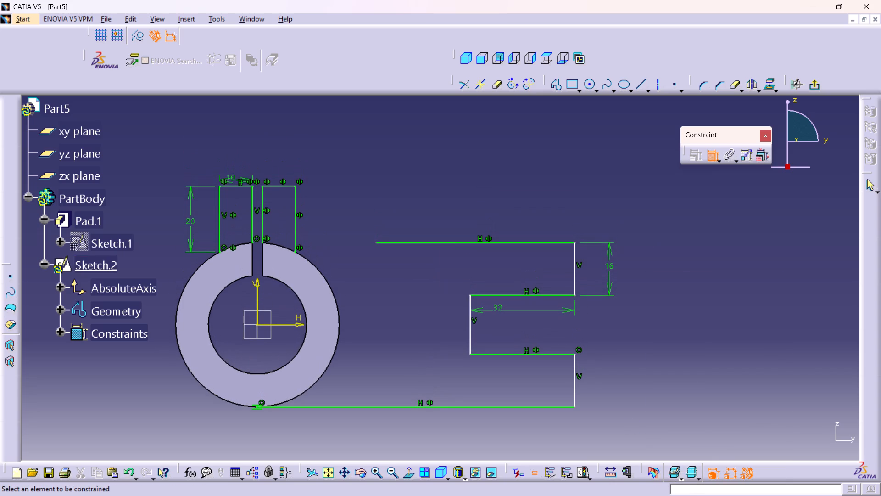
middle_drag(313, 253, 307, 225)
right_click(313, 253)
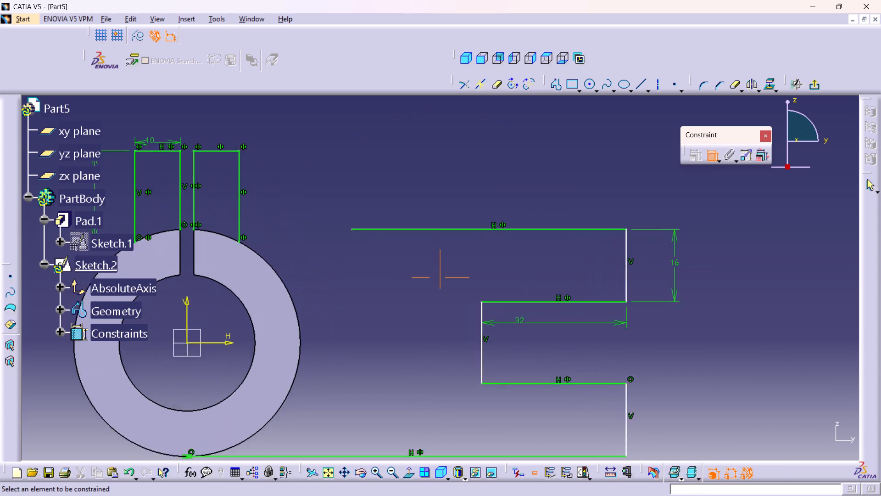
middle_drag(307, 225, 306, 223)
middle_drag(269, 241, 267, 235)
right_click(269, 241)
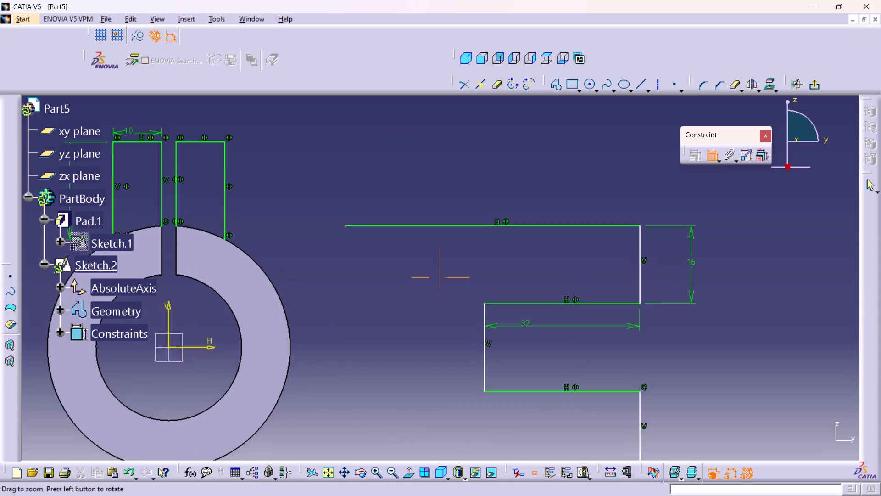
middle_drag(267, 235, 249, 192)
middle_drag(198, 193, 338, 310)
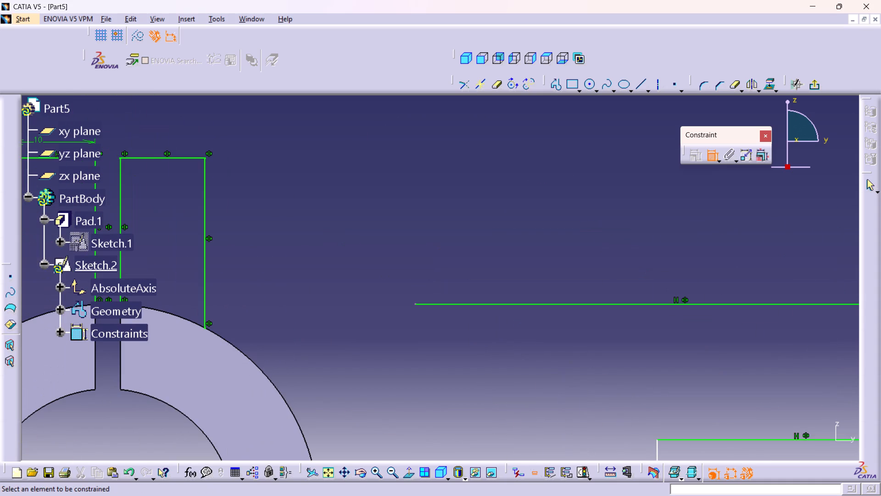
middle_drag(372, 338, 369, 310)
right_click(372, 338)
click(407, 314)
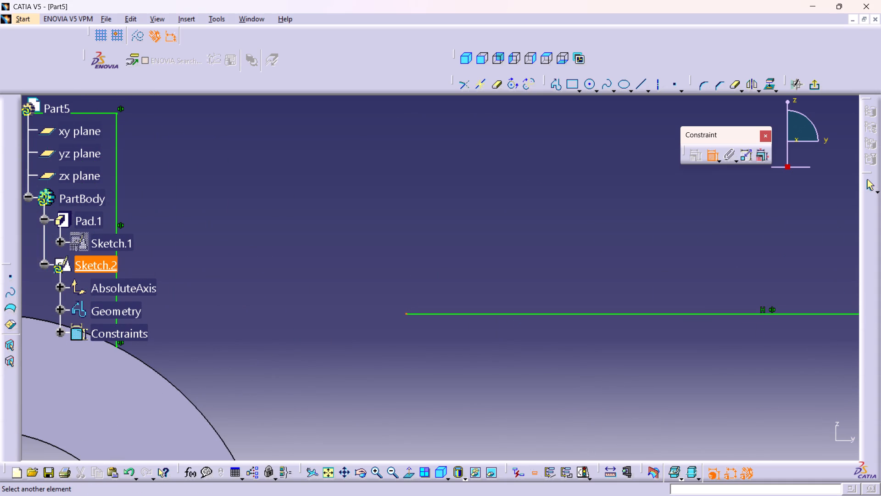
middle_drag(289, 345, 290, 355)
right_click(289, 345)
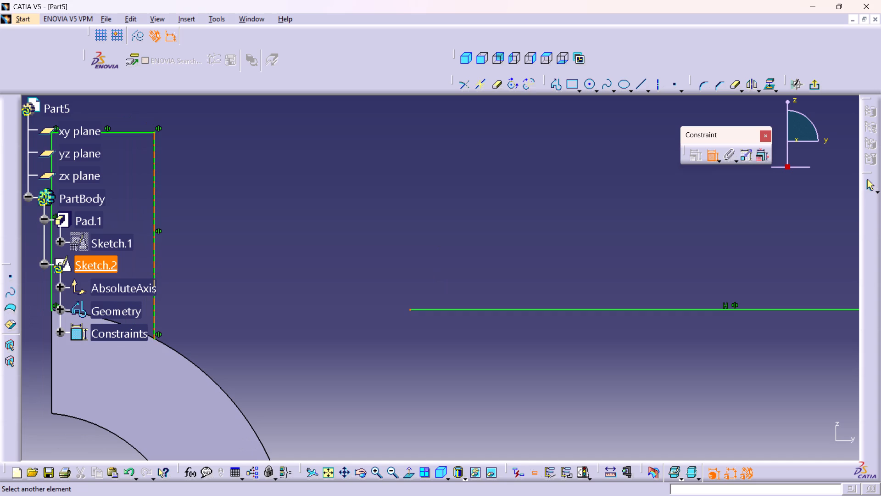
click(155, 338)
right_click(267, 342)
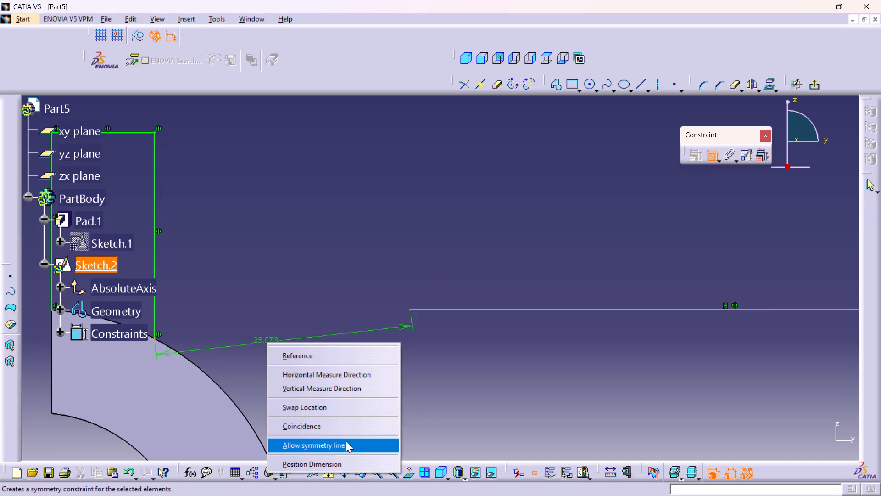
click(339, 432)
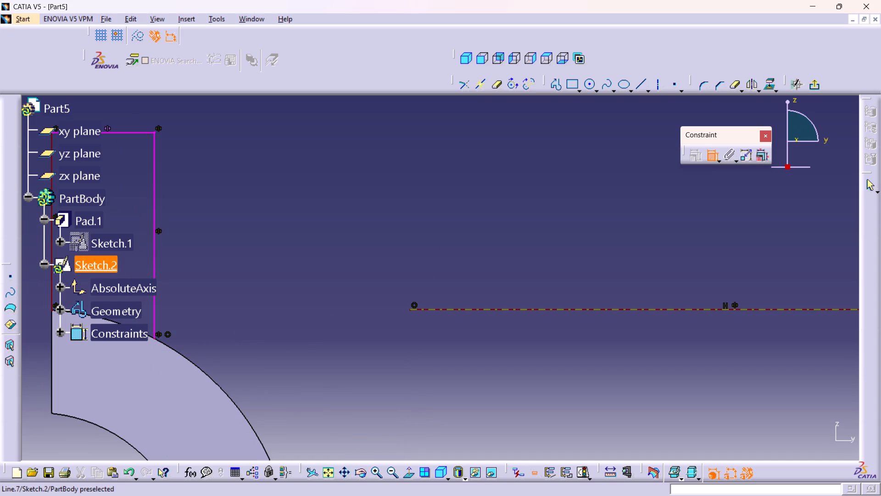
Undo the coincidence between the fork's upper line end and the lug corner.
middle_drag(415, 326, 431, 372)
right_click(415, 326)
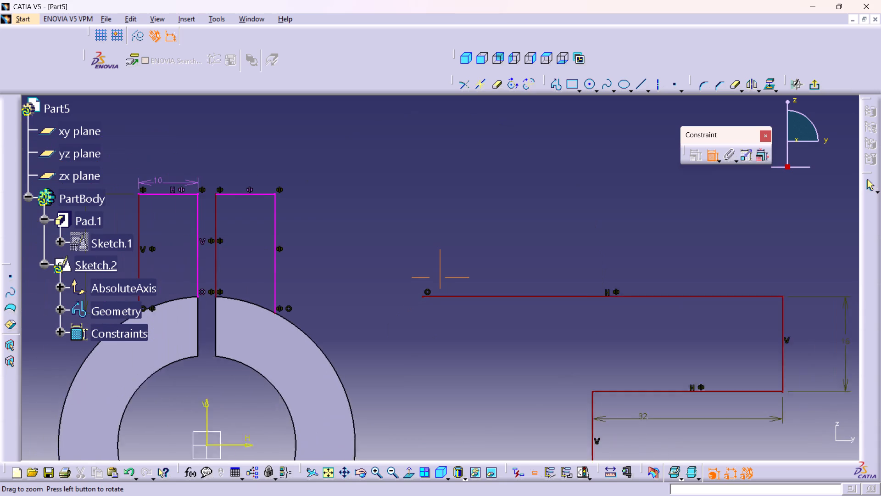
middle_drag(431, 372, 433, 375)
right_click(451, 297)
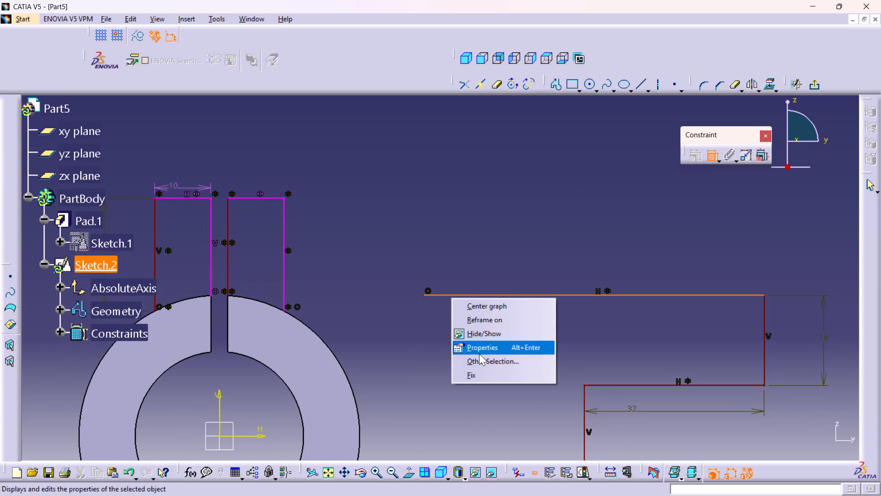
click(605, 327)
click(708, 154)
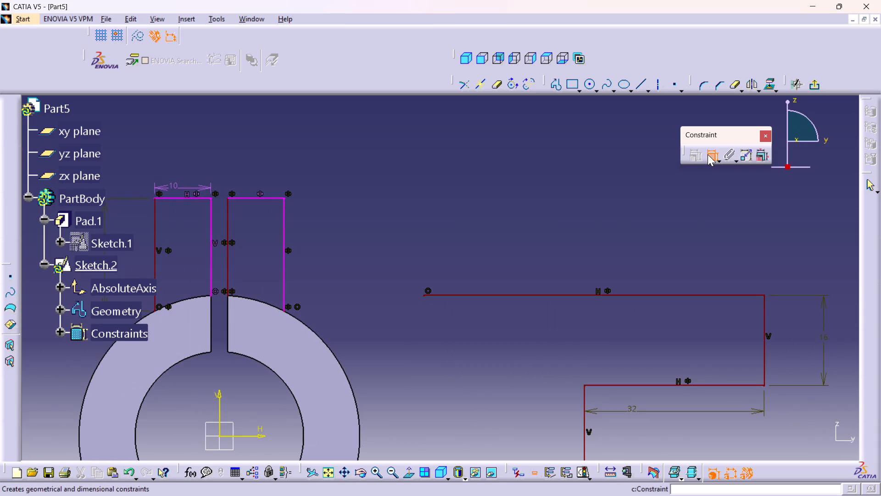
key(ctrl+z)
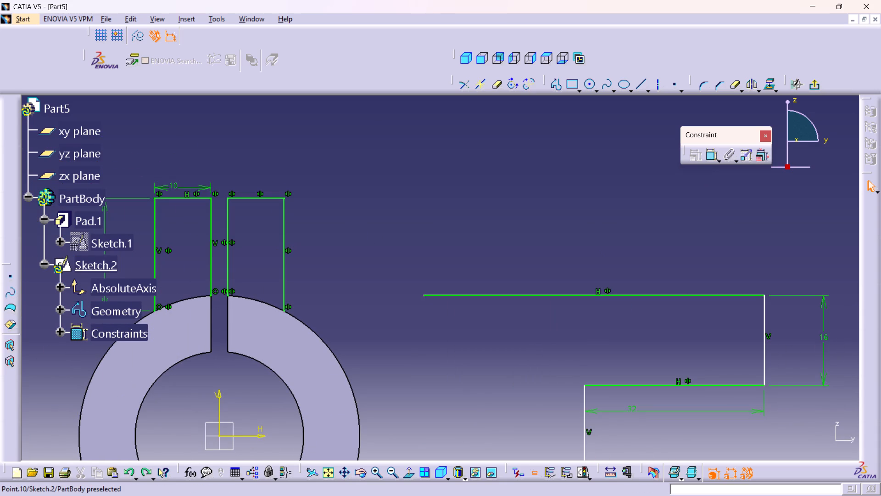
Constrain the fork's upper horizontal line tangent to the ring's outer circle.
double_click(709, 155)
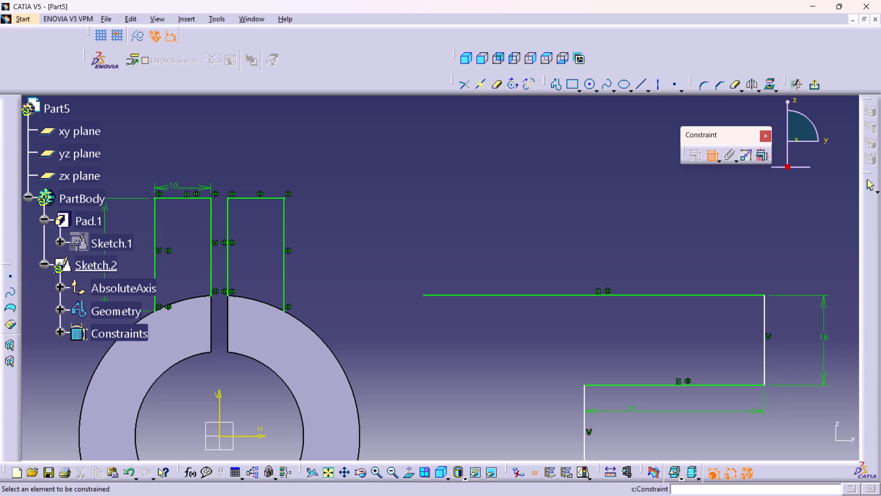
click(457, 293)
click(446, 296)
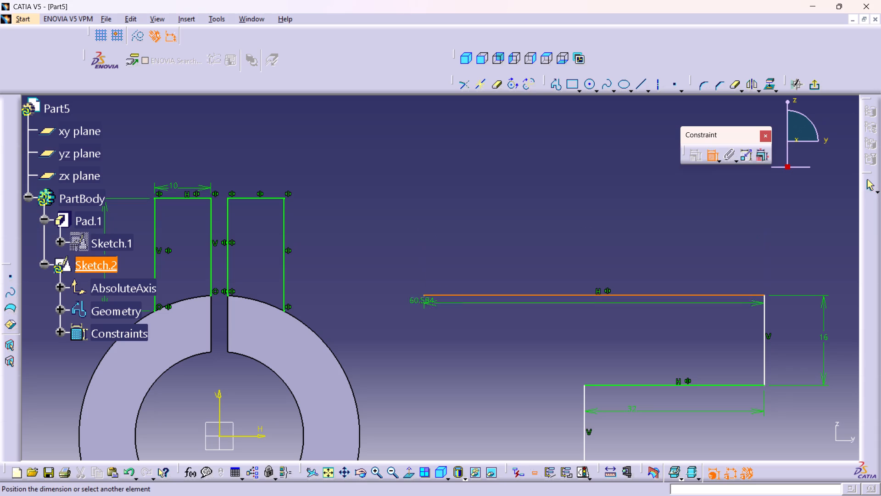
click(318, 335)
right_click(339, 298)
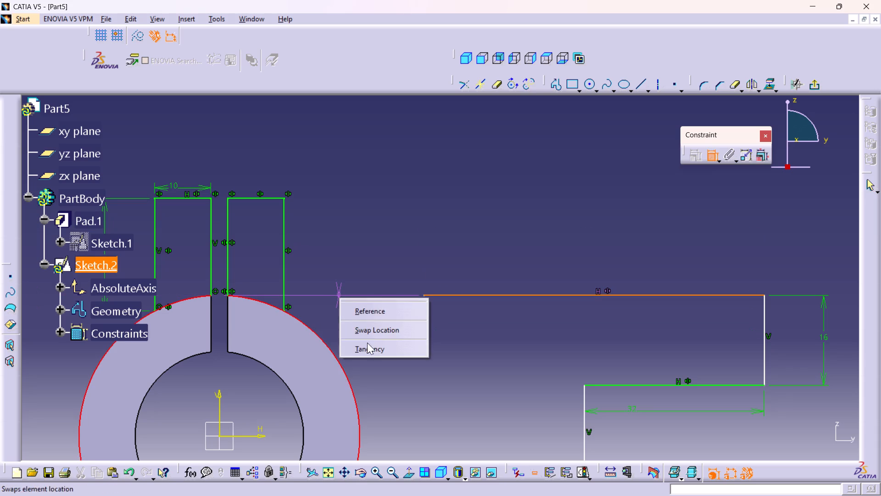
click(368, 349)
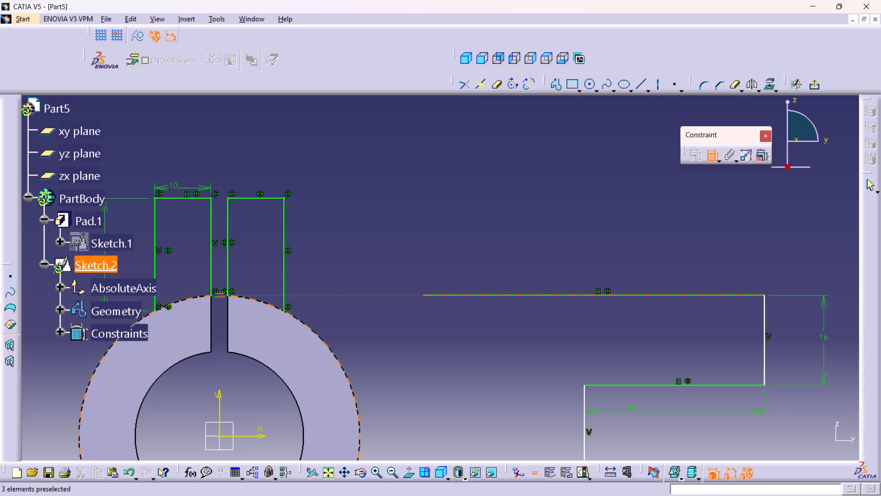
Dimension the length of the fork's upper horizontal line above it and set it to 72+25 mm.
middle_drag(500, 334, 485, 266)
middle_drag(485, 266, 510, 361)
right_click(485, 266)
middle_drag(438, 282, 436, 270)
right_click(438, 288)
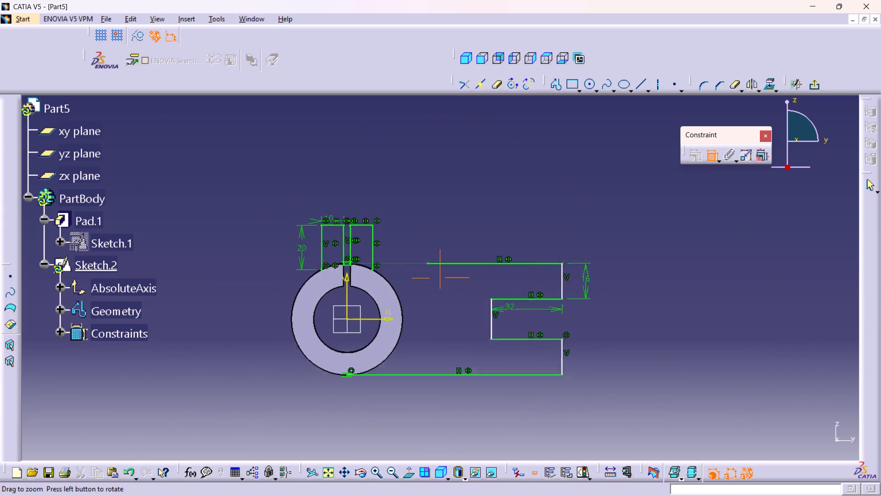
middle_drag(436, 270, 432, 251)
middle_drag(448, 312, 406, 188)
middle_drag(397, 187, 407, 283)
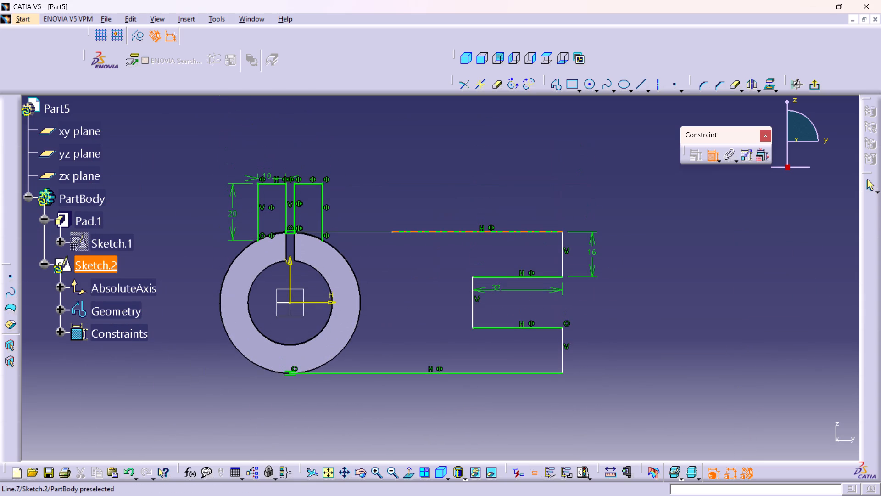
click(432, 231)
click(432, 205)
double_click(433, 201)
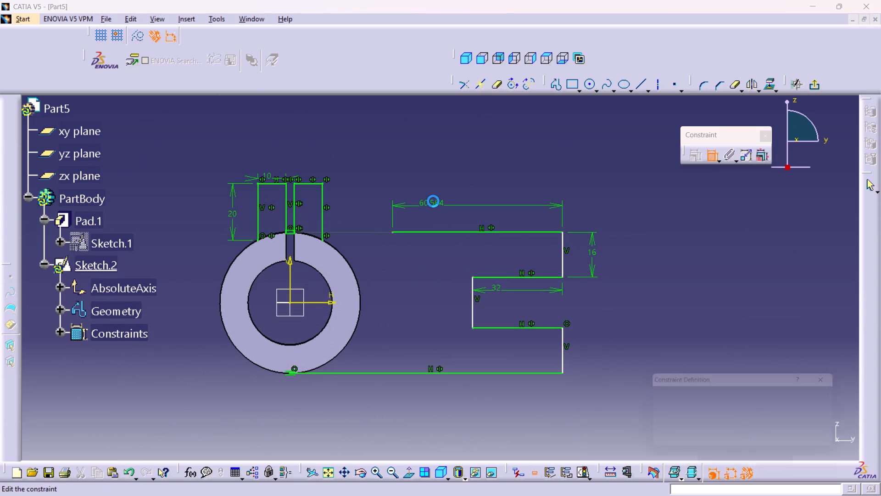
text(72)
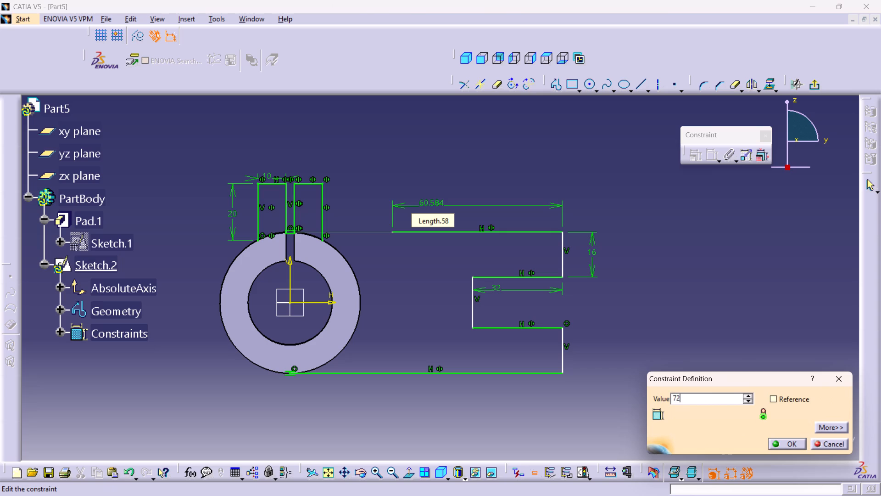
key(plus)
text(25)
key(Return)
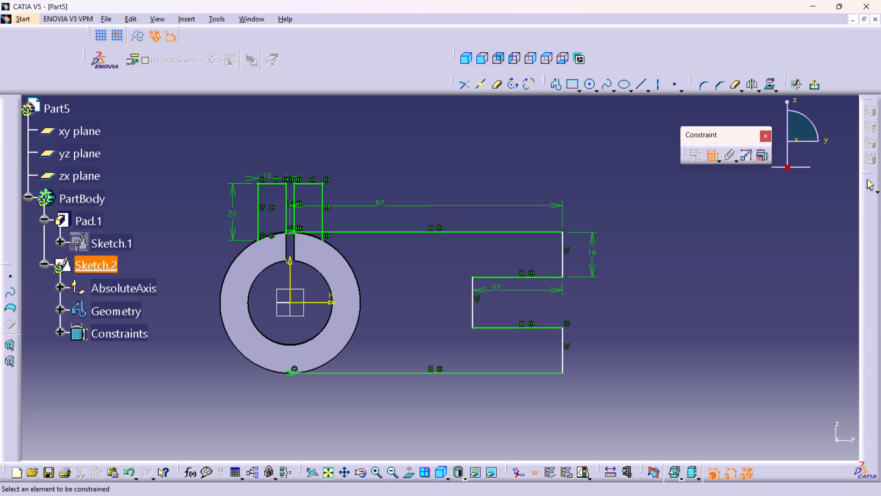
Change the length of the fork's upper horizontal line to 87 mm.
double_click(384, 202)
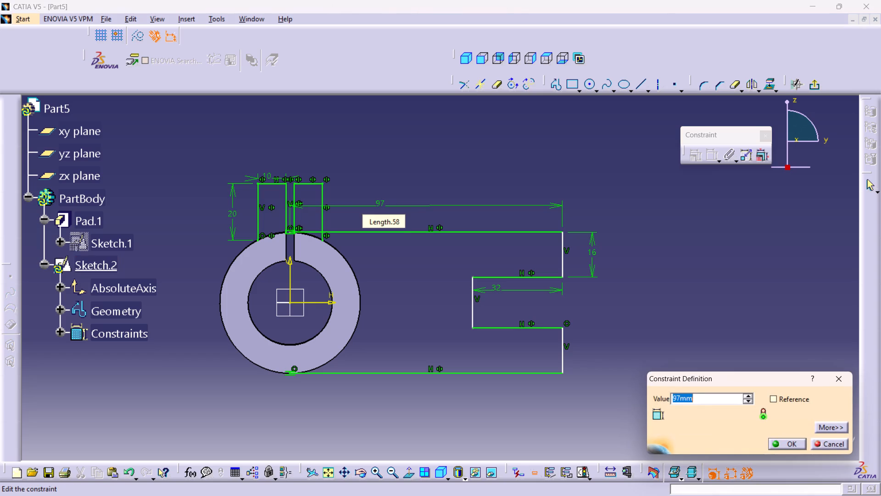
text(87)
key(Return)
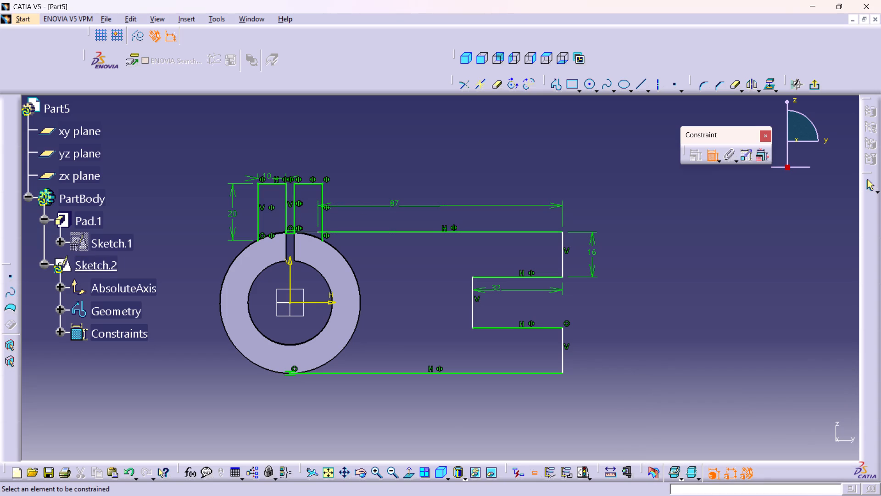
Quick Trim the upper fork line's stub inside the lug and the adjoining lug edge's portion below that line.
click(373, 258)
middle_drag(340, 214, 329, 170)
right_click(340, 214)
middle_drag(291, 173, 342, 223)
middle_drag(337, 220, 335, 217)
right_click(337, 220)
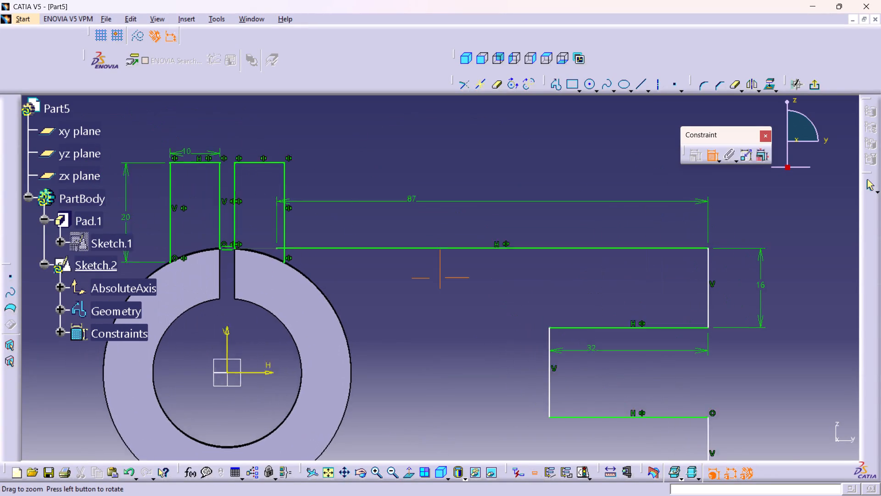
middle_drag(335, 217, 329, 190)
middle_drag(289, 206, 394, 197)
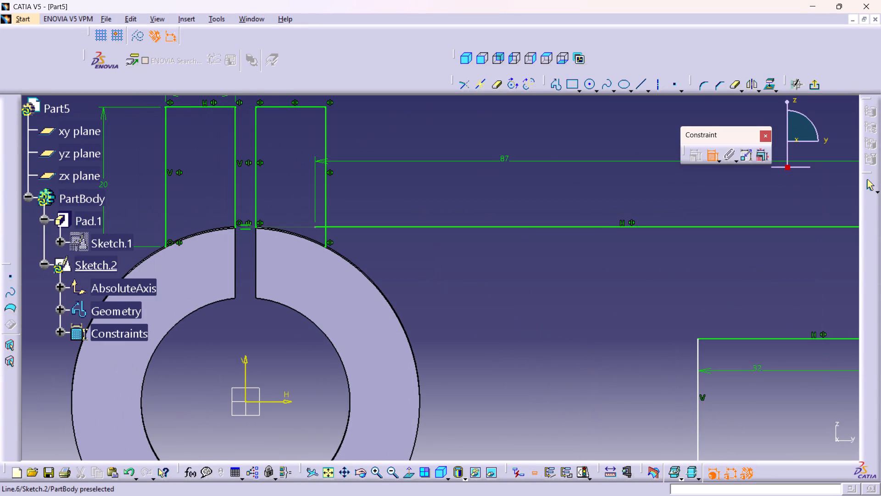
middle_drag(368, 191, 369, 172)
right_click(368, 191)
middle_drag(362, 187, 376, 175)
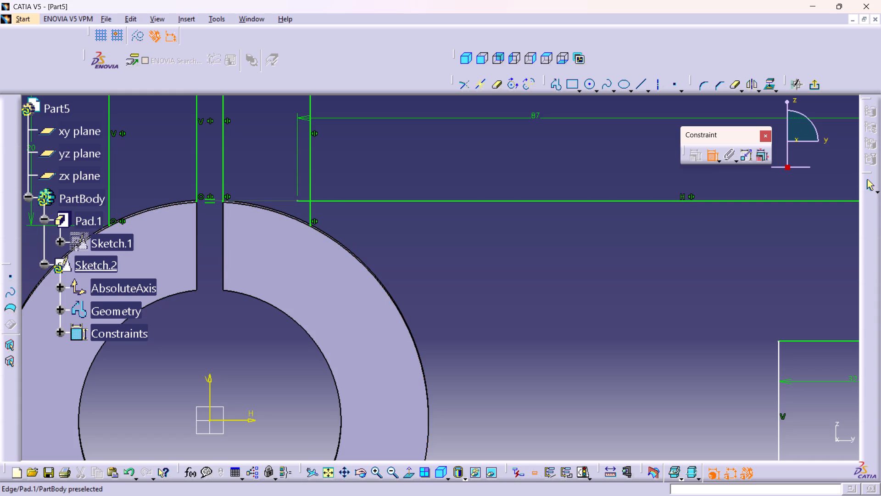
middle_drag(256, 175, 256, 196)
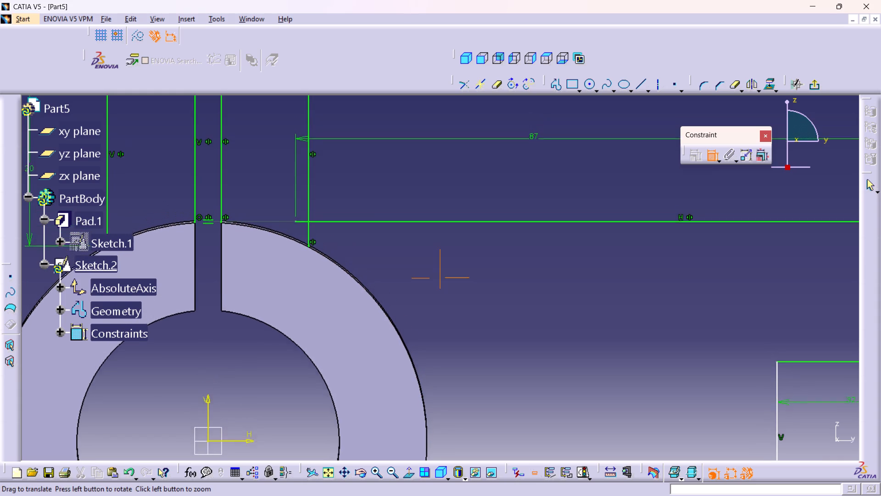
middle_drag(256, 196, 256, 201)
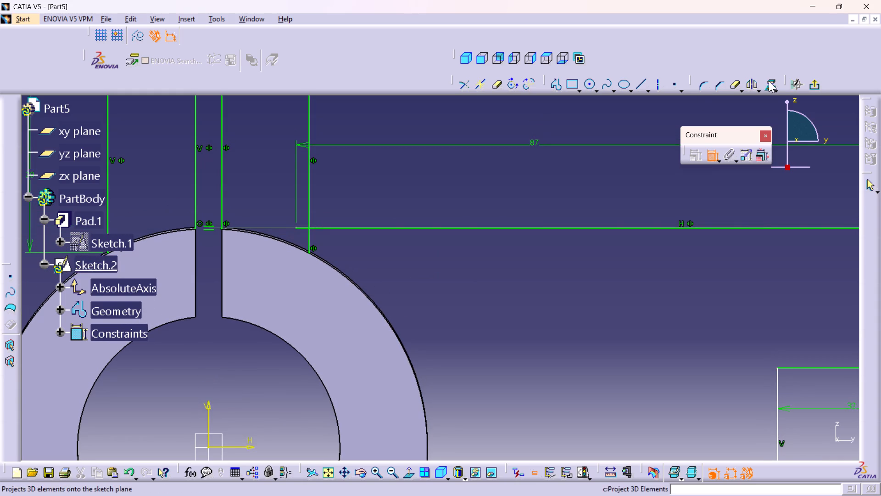
double_click(735, 84)
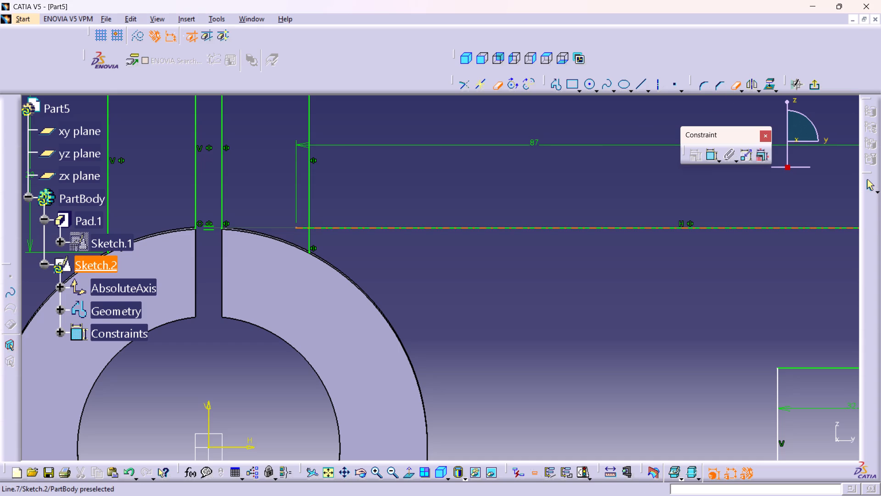
drag(303, 226, 463, 277)
click(455, 275)
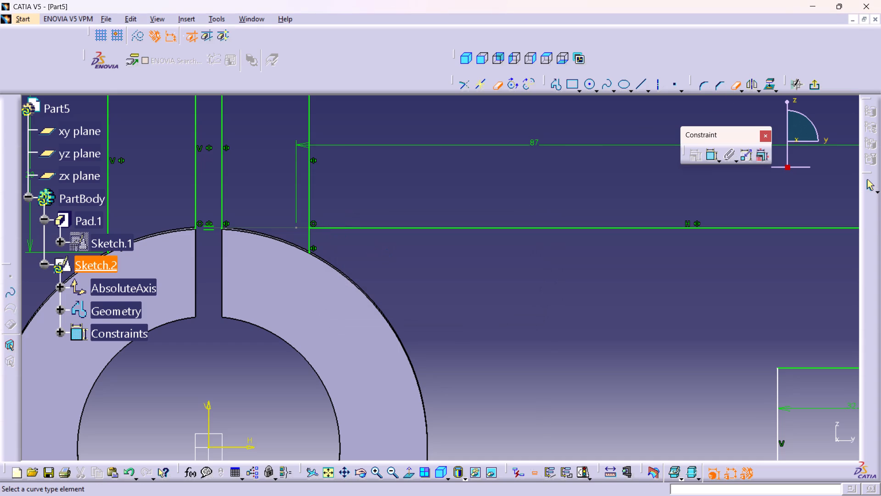
click(309, 235)
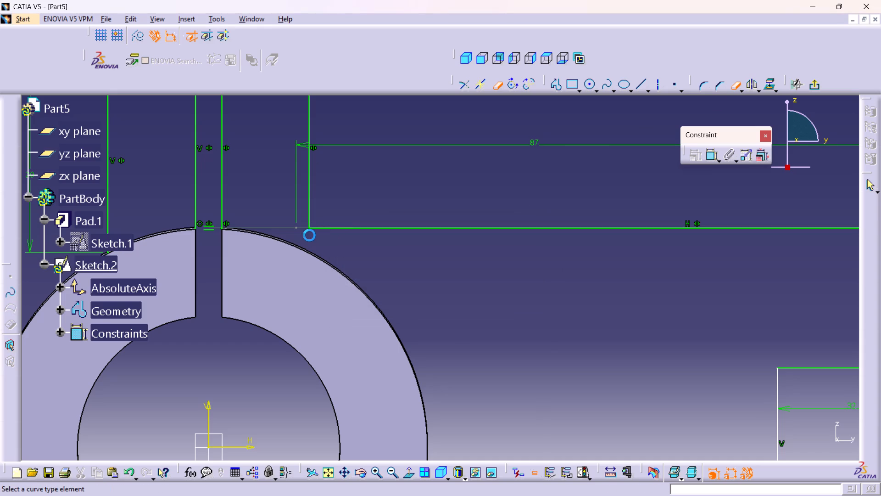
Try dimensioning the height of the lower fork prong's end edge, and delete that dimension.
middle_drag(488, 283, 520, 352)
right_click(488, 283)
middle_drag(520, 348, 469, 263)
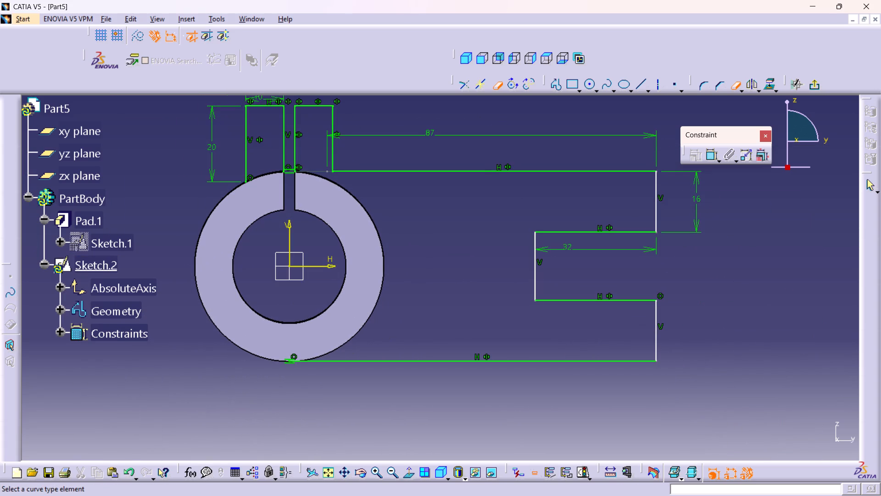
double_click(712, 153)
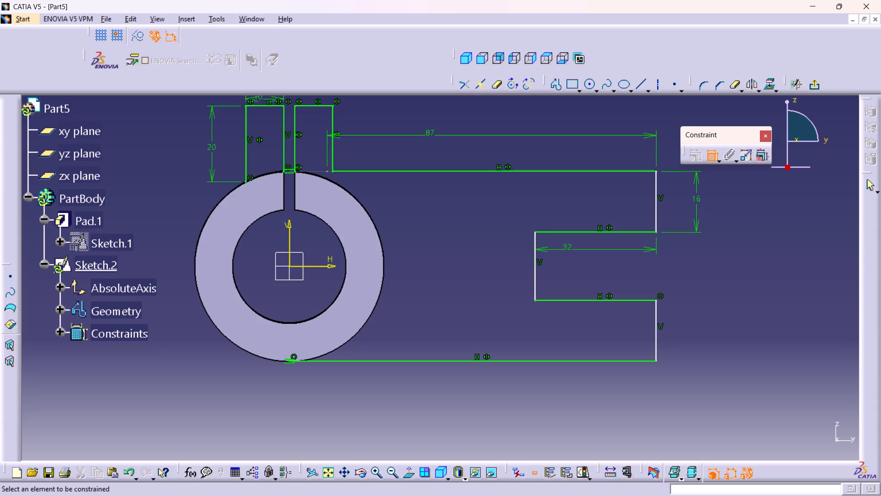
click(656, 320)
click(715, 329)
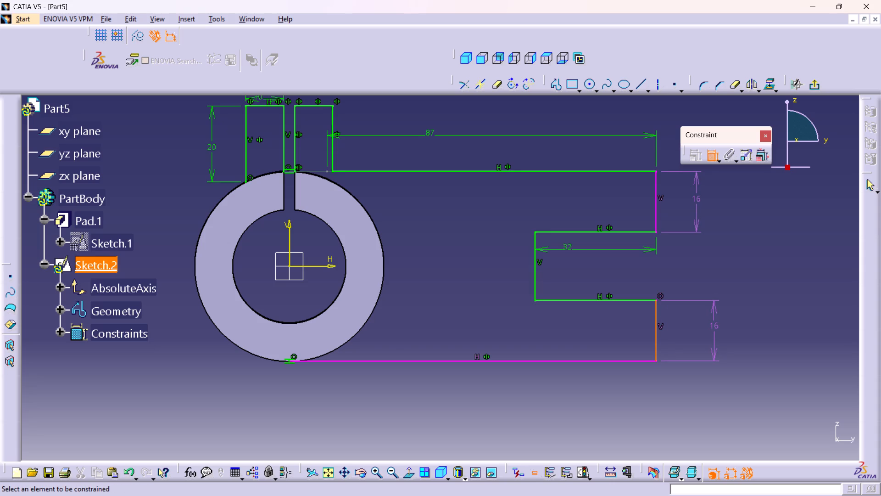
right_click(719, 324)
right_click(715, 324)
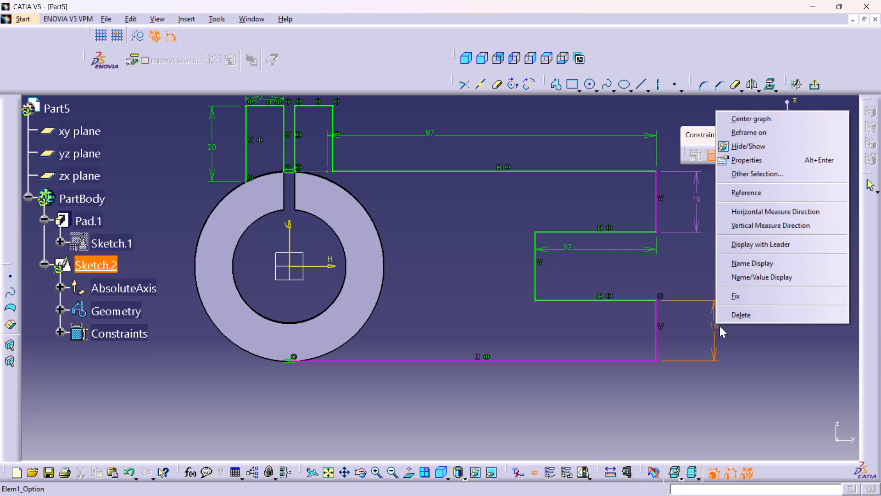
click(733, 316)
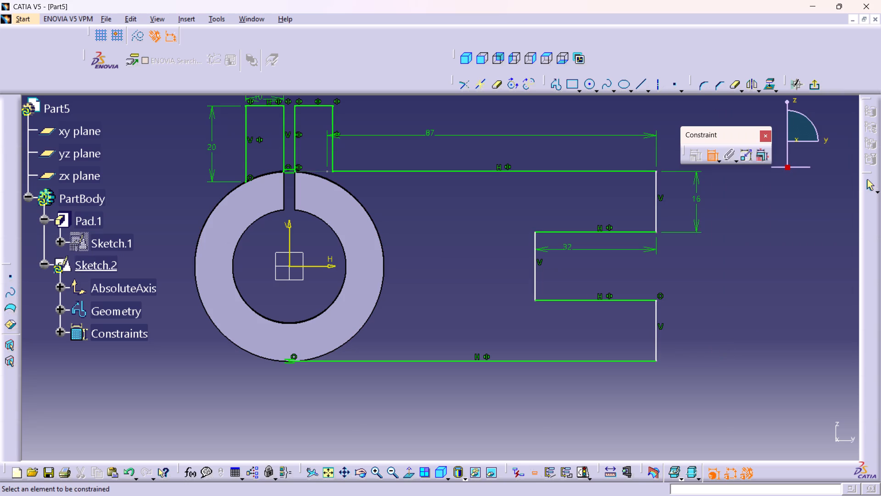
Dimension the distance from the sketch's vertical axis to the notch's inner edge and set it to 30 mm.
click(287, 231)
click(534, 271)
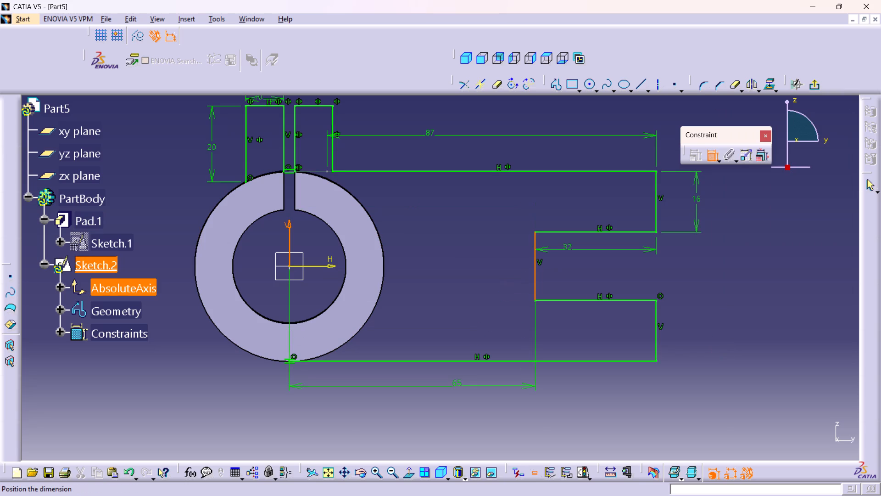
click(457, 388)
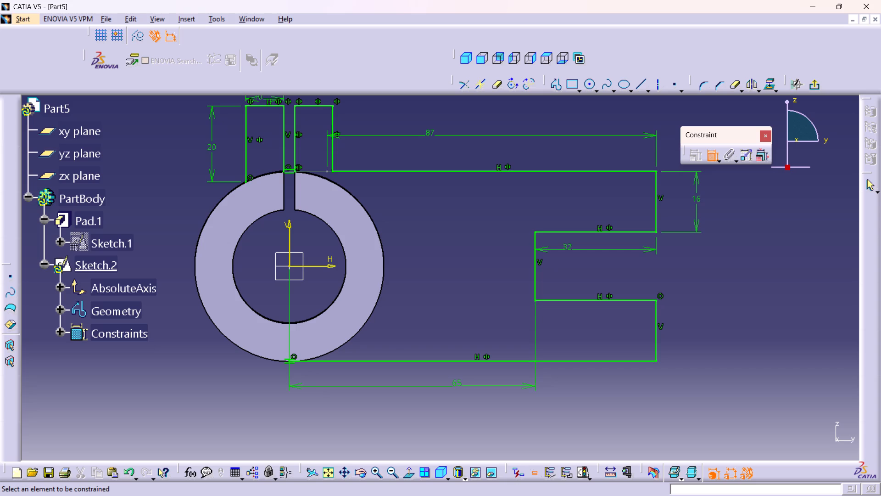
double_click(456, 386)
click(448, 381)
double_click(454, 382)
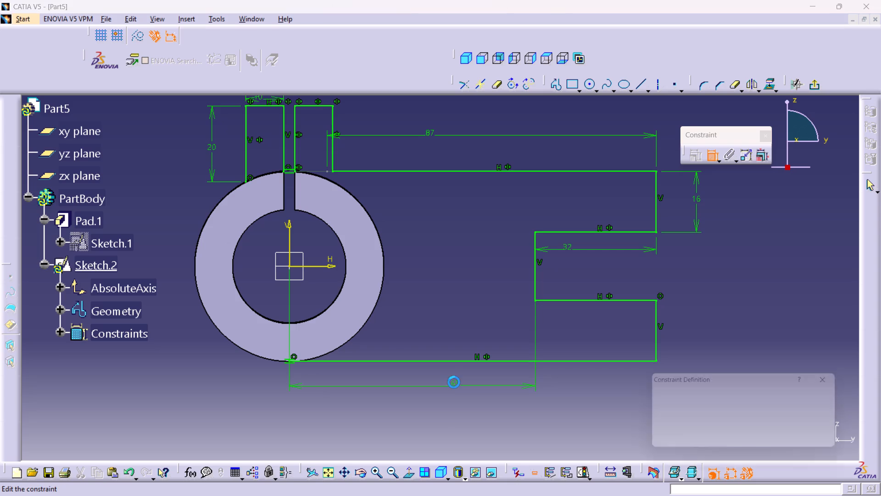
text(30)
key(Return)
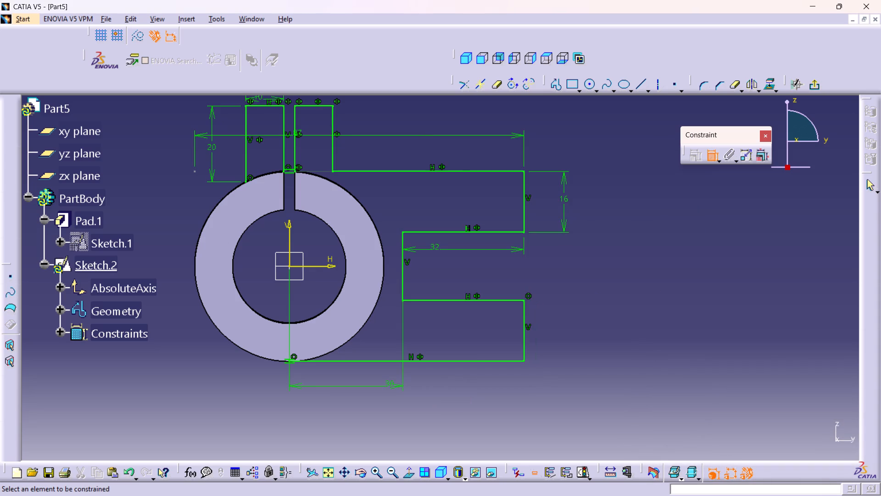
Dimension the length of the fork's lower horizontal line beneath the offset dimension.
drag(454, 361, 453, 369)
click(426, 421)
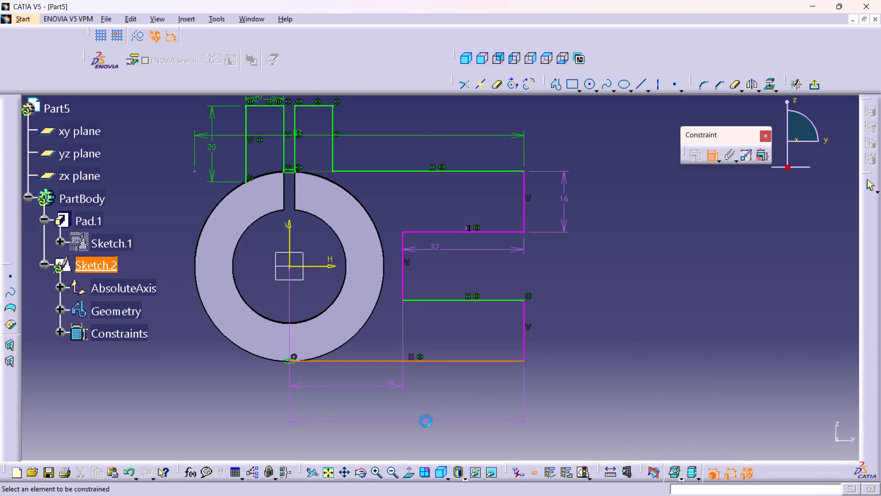
Delete the 87 mm dimension above the fork and the length dimension of the fork's lower horizontal line.
middle_drag(441, 406, 445, 337)
middle_drag(455, 318, 454, 296)
right_click(455, 318)
middle_drag(445, 333, 457, 393)
middle_drag(440, 345, 448, 380)
right_click(440, 345)
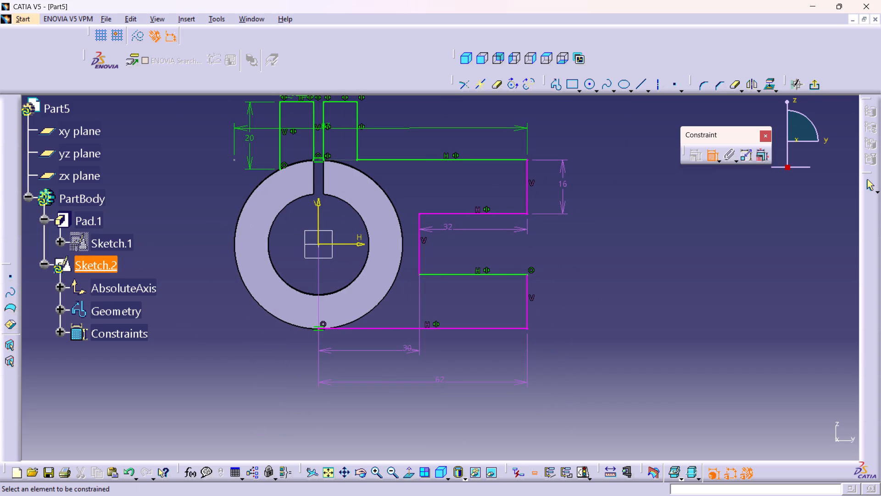
right_click(476, 126)
click(503, 352)
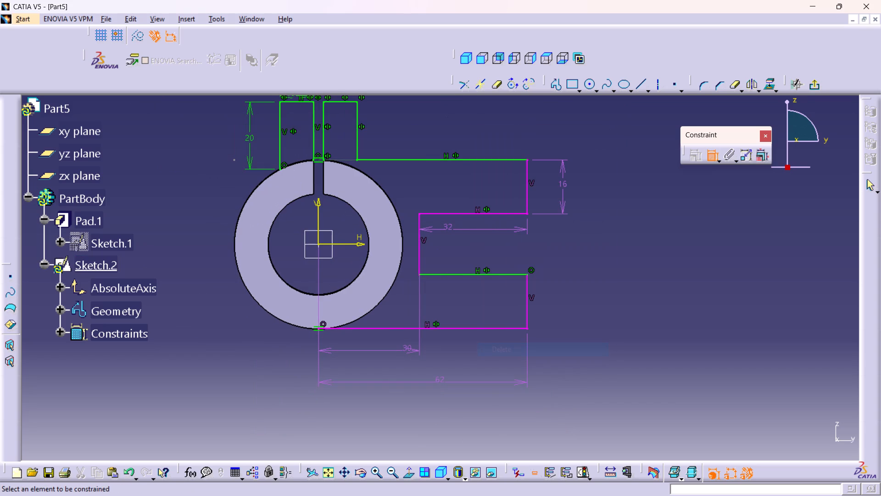
right_click(439, 378)
click(466, 367)
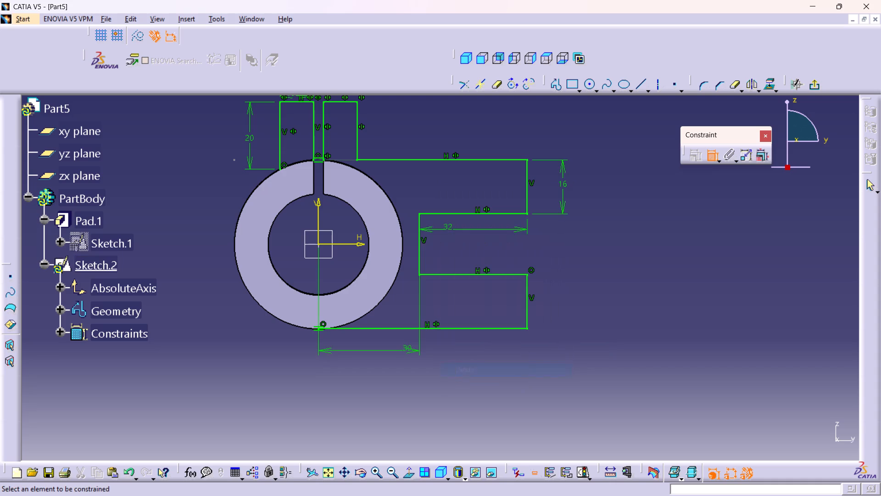
Dimension the length of the fork's lower horizontal line, placed well below the sketch.
drag(440, 330, 440, 335)
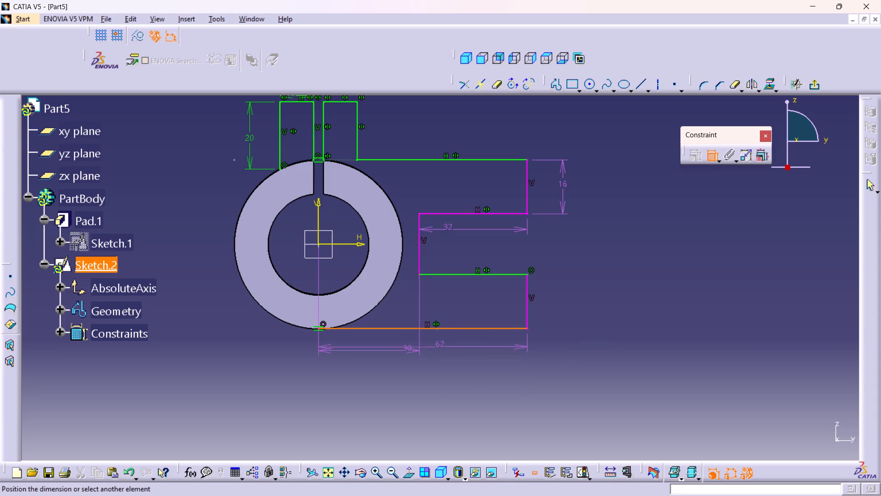
click(419, 400)
Delete the 30 mm offset dimension between the vertical axis and the notch's inner edge.
right_click(408, 348)
click(448, 337)
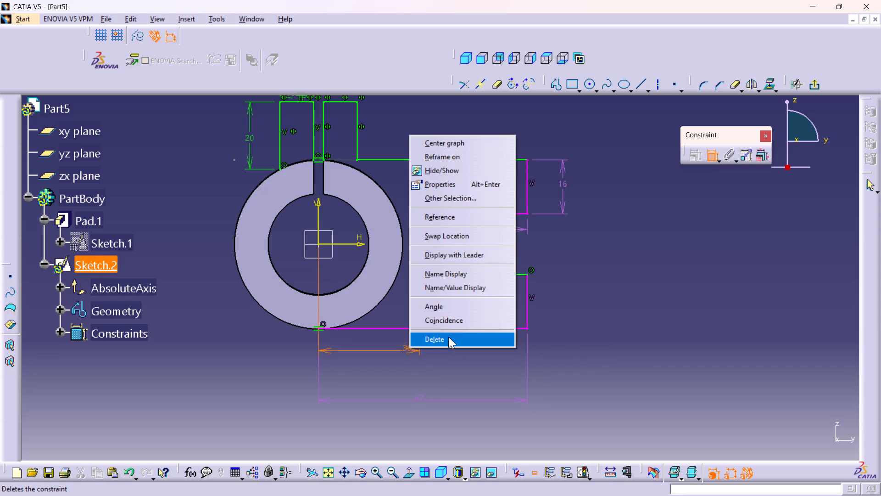
Set the length of the fork's lower horizontal line to 72+25 mm.
click(424, 398)
click(424, 398)
double_click(420, 396)
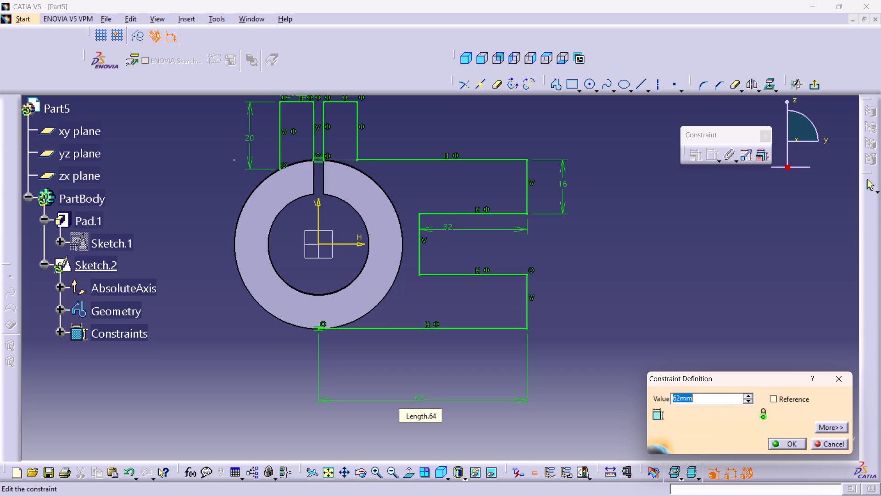
text(72+)
text(25)
key(Return)
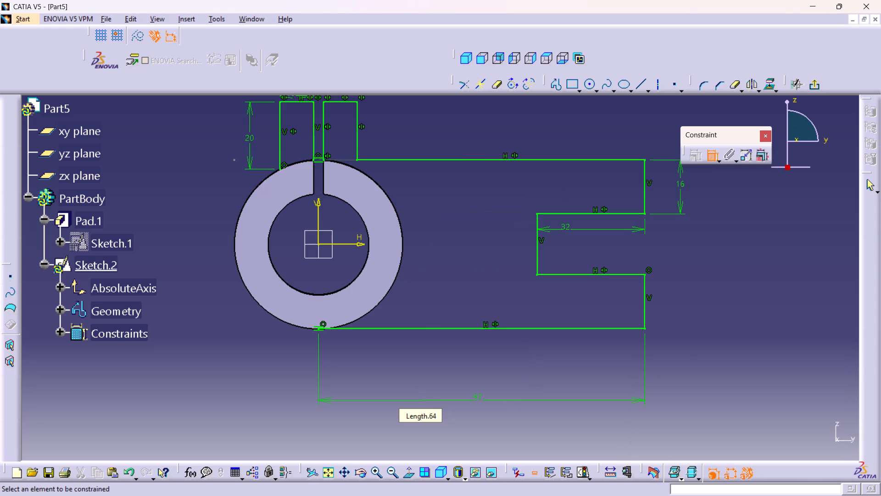
Delete the 32 mm depth dimension of the fork's notch.
right_click(564, 228)
click(600, 429)
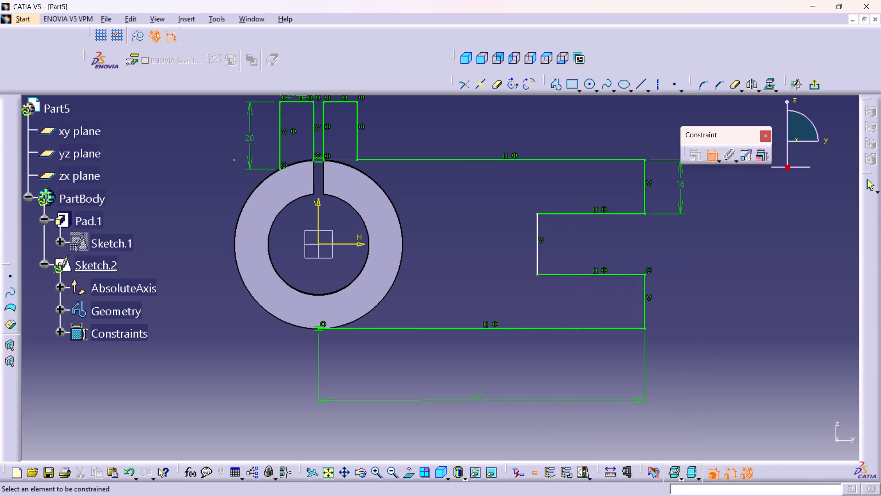
Dimension the distance from the notch's inner edge to the vertical axis and set it to 30 mm.
click(536, 240)
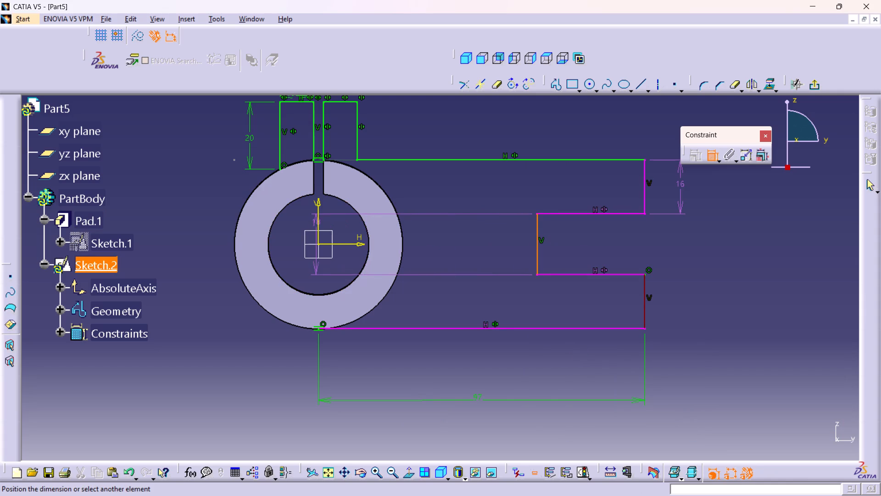
click(318, 211)
click(422, 372)
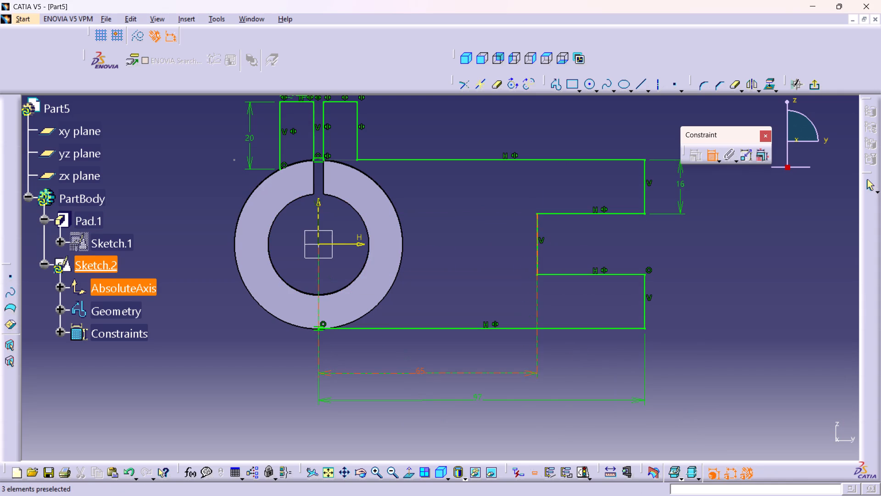
double_click(422, 370)
text(30)
key(Return)
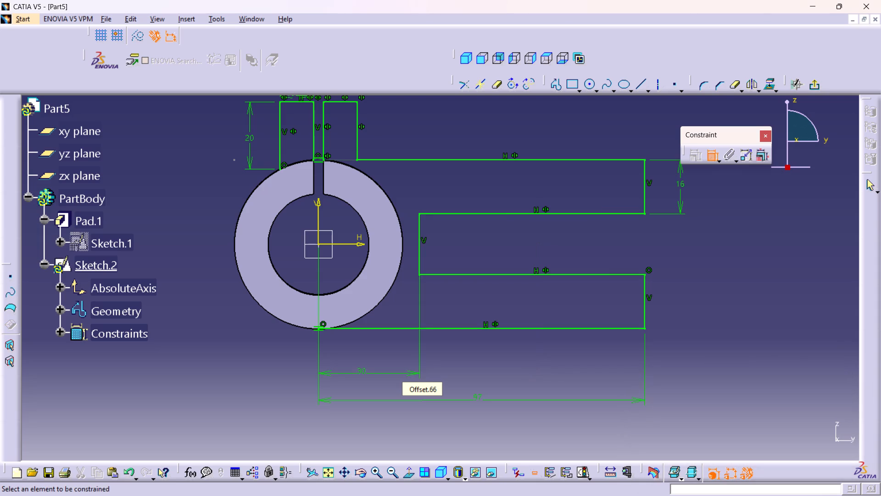
Change the offset between the vertical axis and the notch's inner edge to 35 mm.
double_click(360, 370)
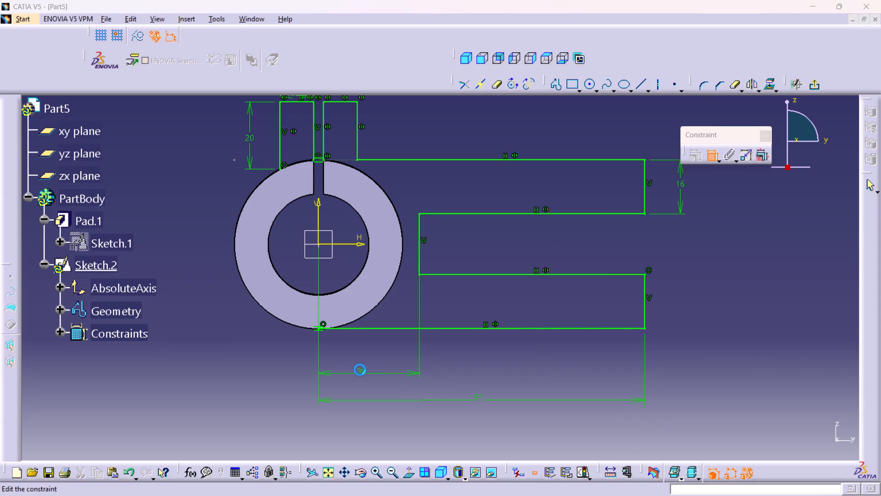
text(35)
key(Return)
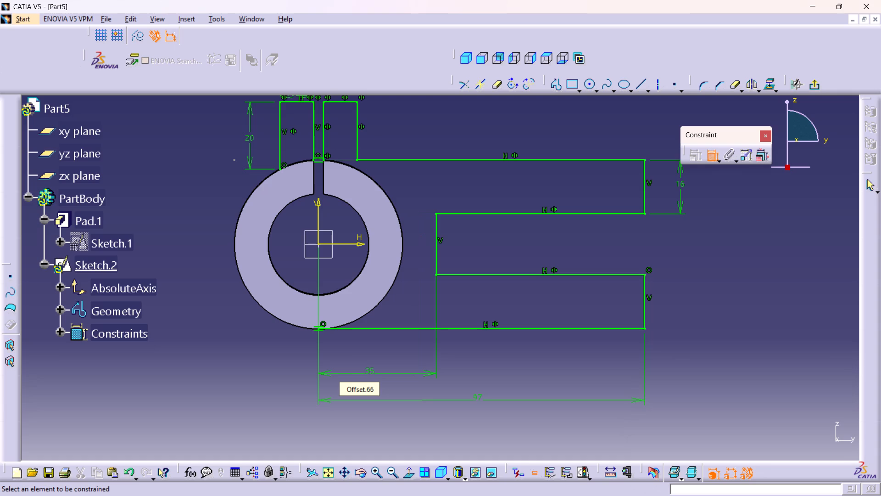
Dimension the length of the notch's upper horizontal edge, placing the dimension inside the notch.
click(541, 214)
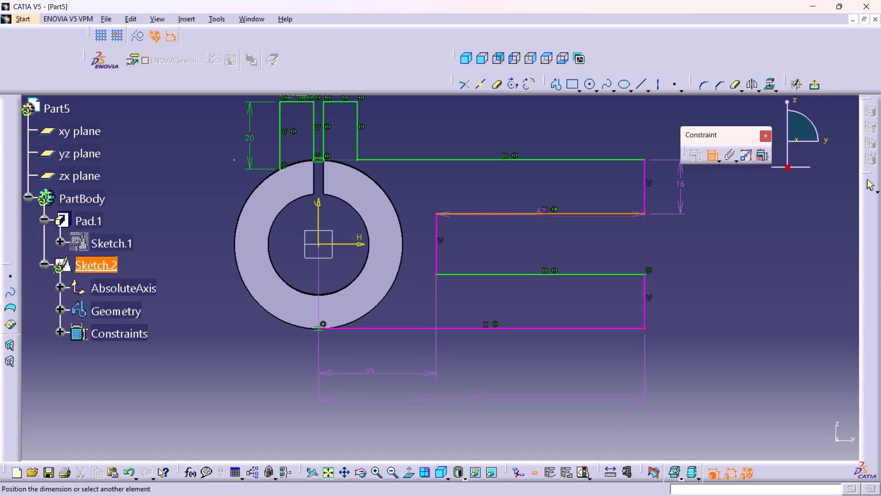
click(539, 235)
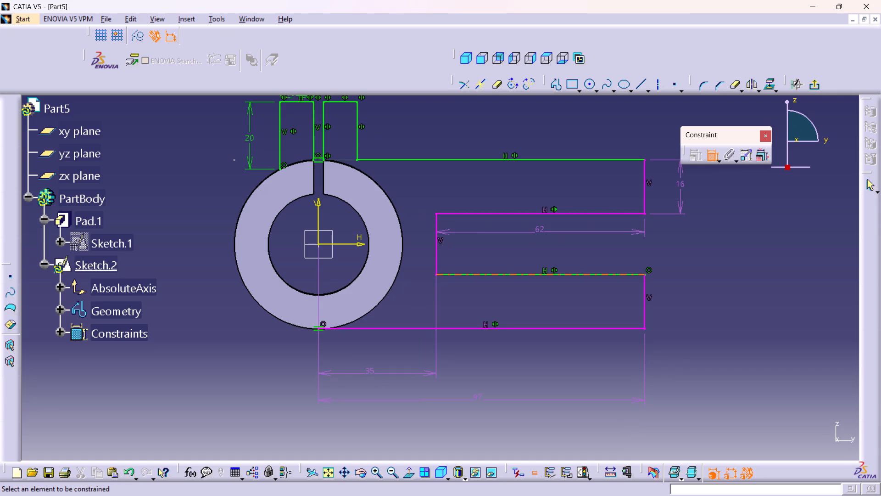
Delete the 35 mm offset dimension between the vertical axis and the notch's inner edge.
right_click(370, 373)
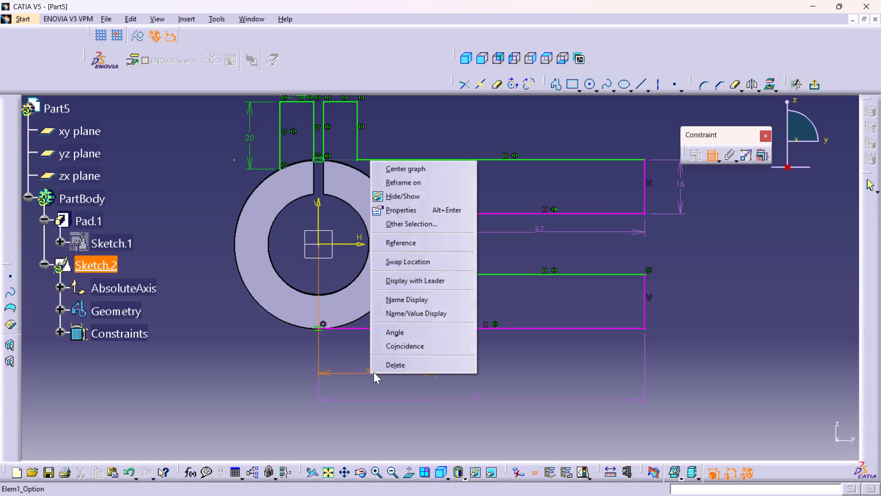
click(401, 361)
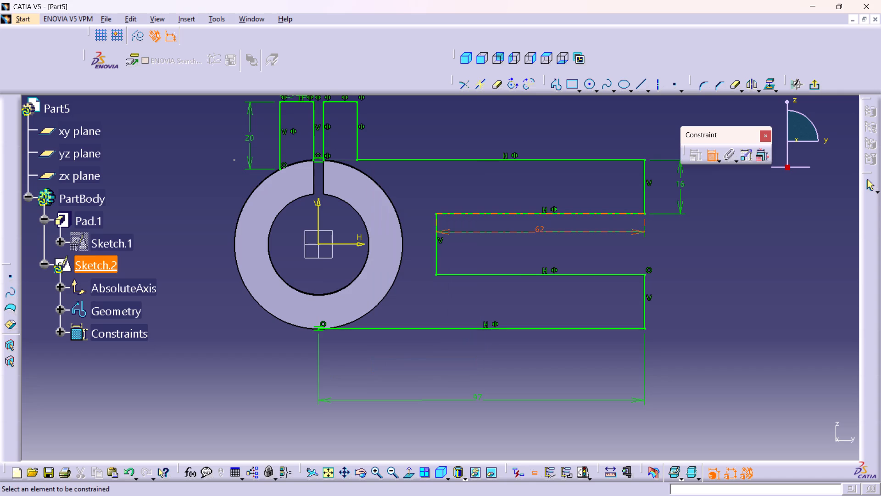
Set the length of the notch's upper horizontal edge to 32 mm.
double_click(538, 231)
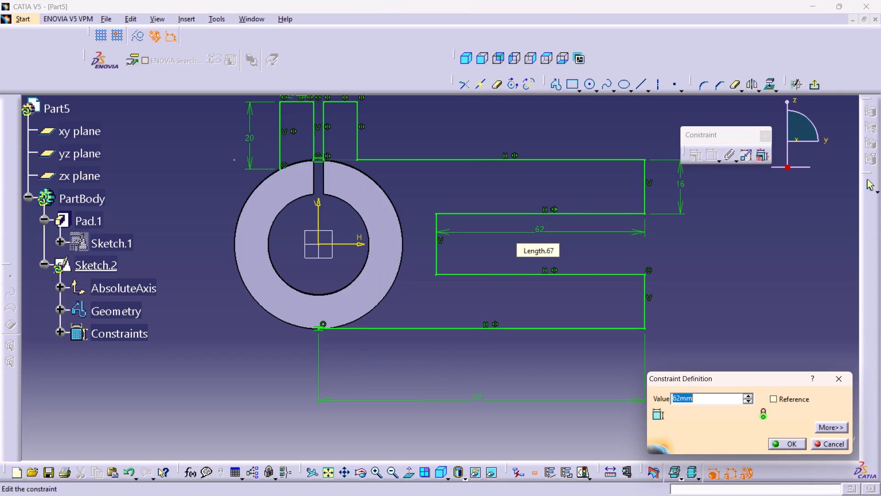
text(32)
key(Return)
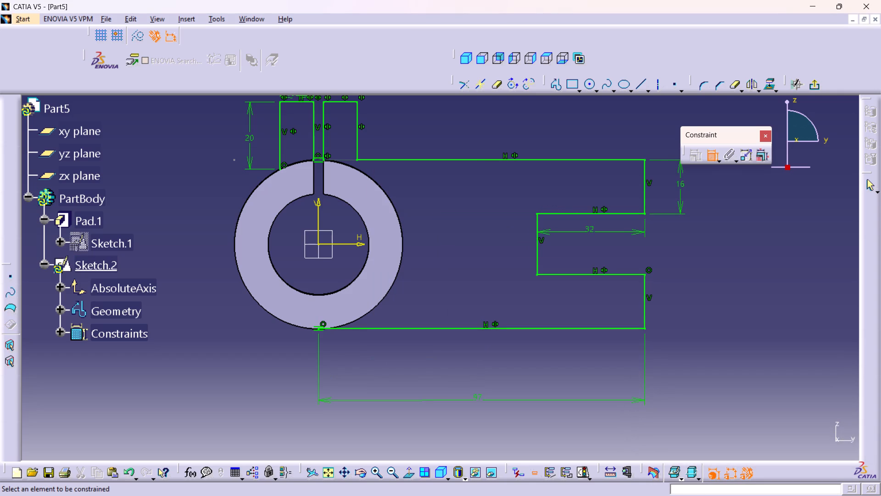
Delete the 16 mm thickness dimension on the end of the fork's upper arm.
right_click(680, 177)
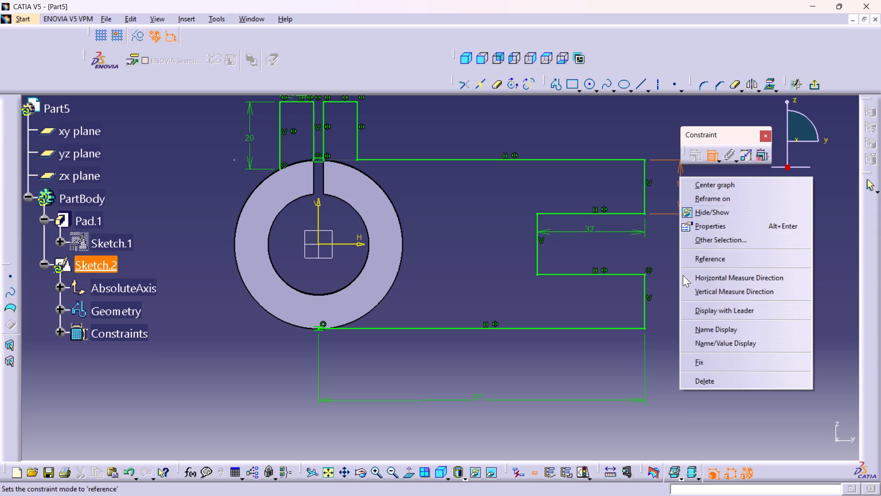
click(698, 388)
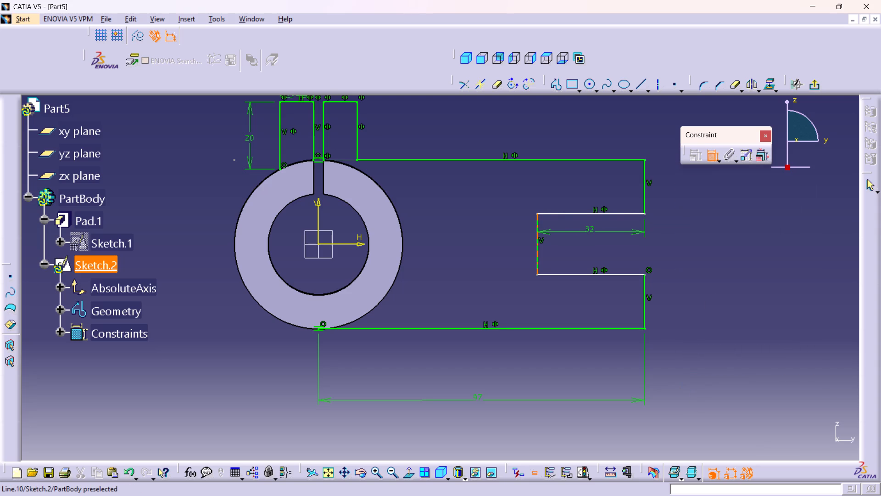
Dimension the distance from the notch's inner edge to the sketch's vertical axis, placing the dimension just below the notch.
click(538, 242)
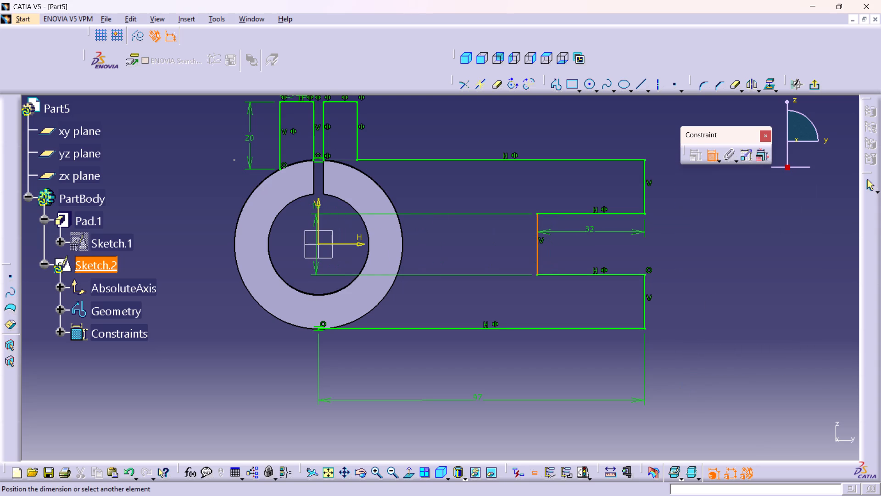
click(316, 206)
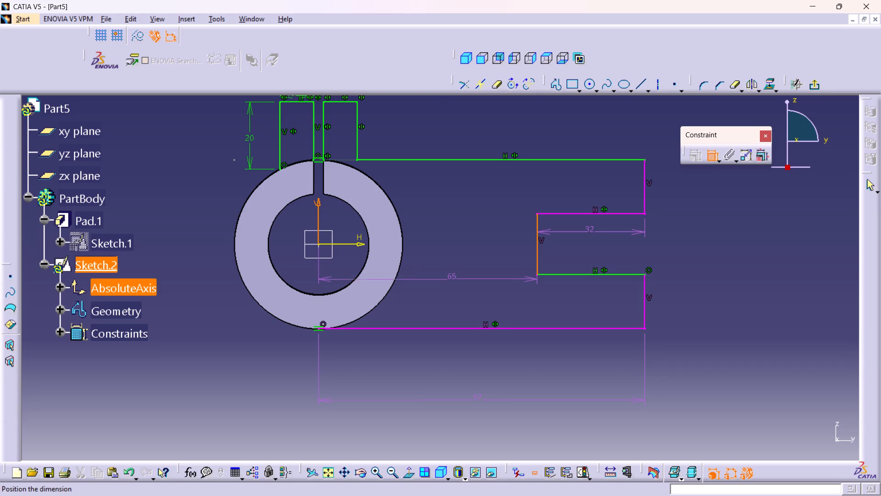
click(450, 287)
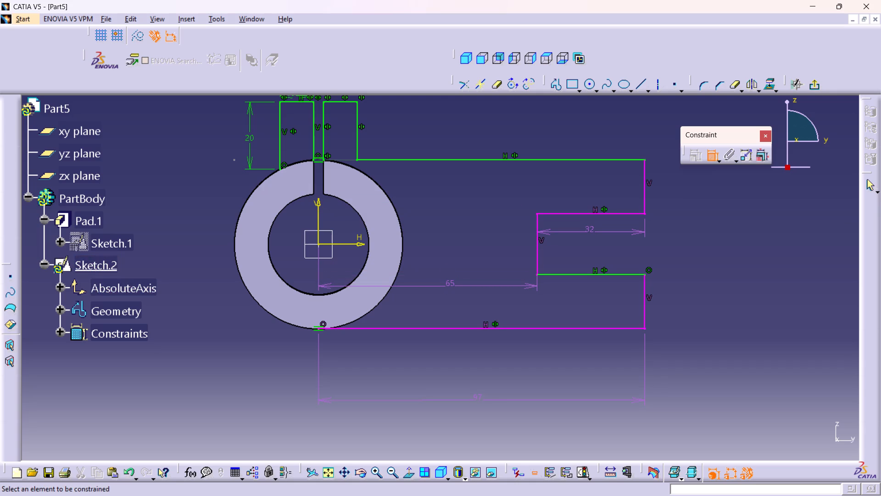
Delete the 97 mm overall length dimension below the fork.
right_click(478, 399)
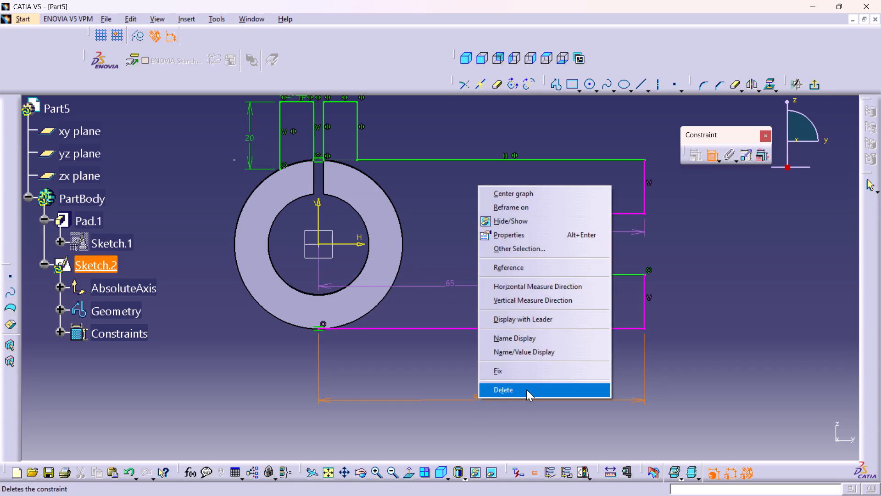
click(526, 389)
Set the offset between the vertical axis and the notch's inner edge to 35 mm.
double_click(449, 285)
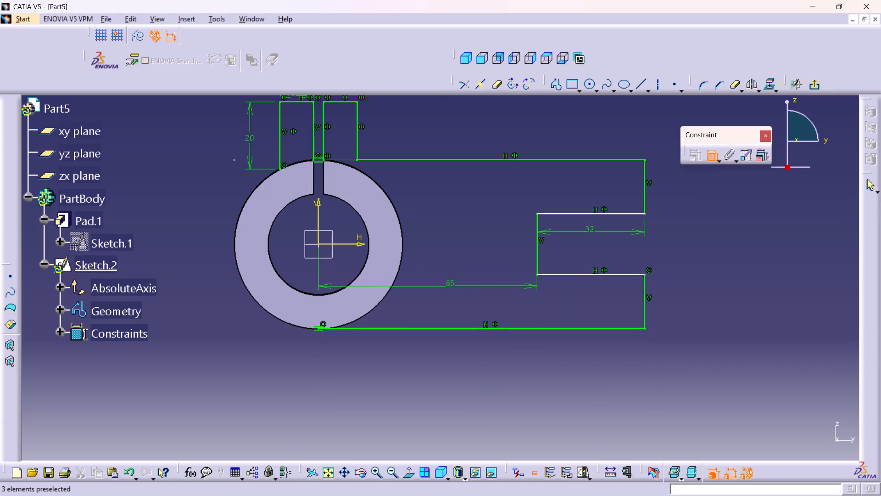
text(35)
key(Return)
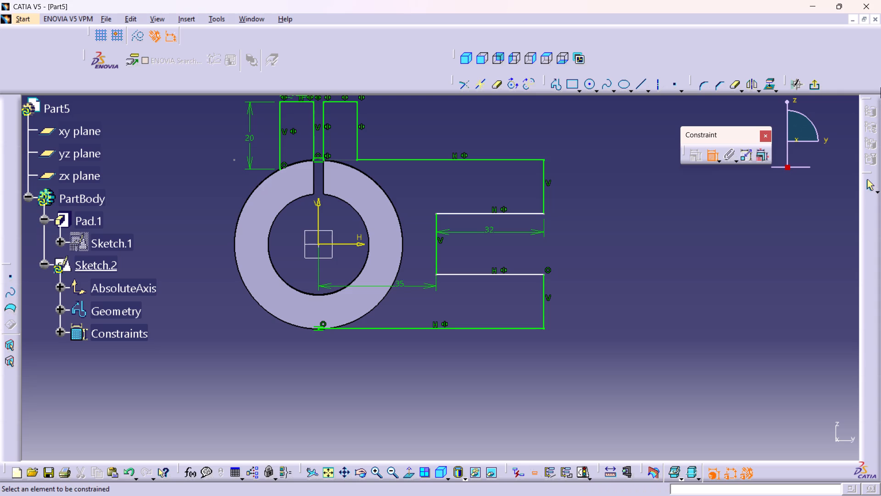
Delete the length dimension of the notch's upper horizontal edge.
right_click(486, 230)
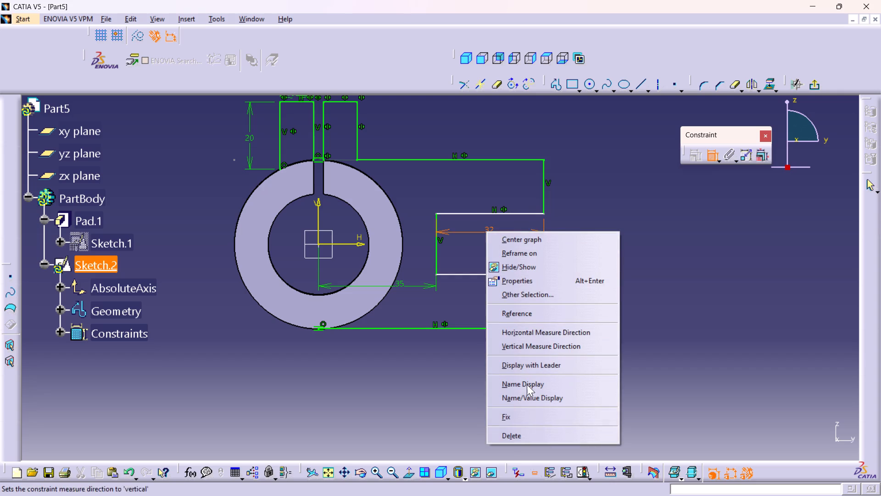
click(508, 439)
Dimension the fork's bottom edge below the profile and set its length to 72+25 mm.
click(447, 329)
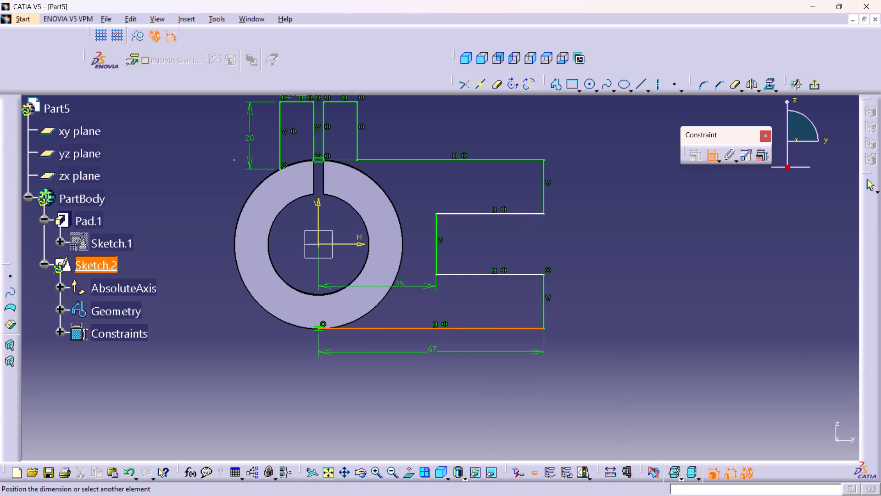
click(431, 355)
click(429, 351)
click(429, 351)
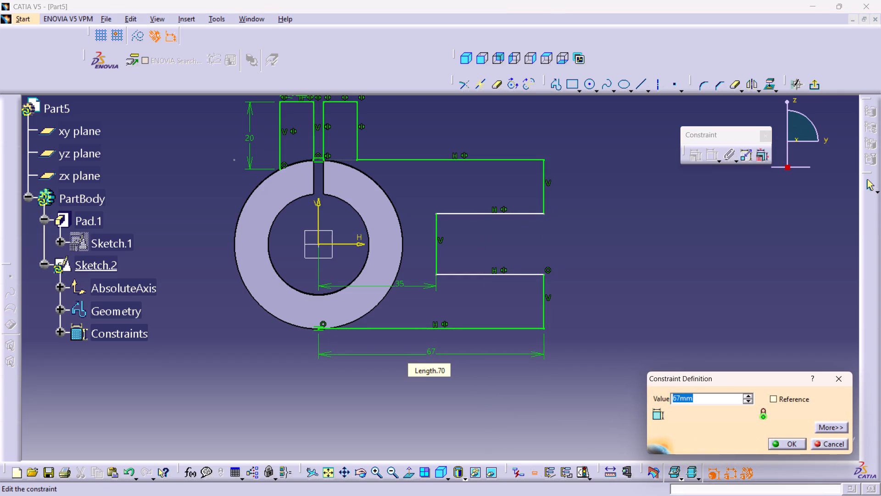
text(72+)
text(25)
key(Return)
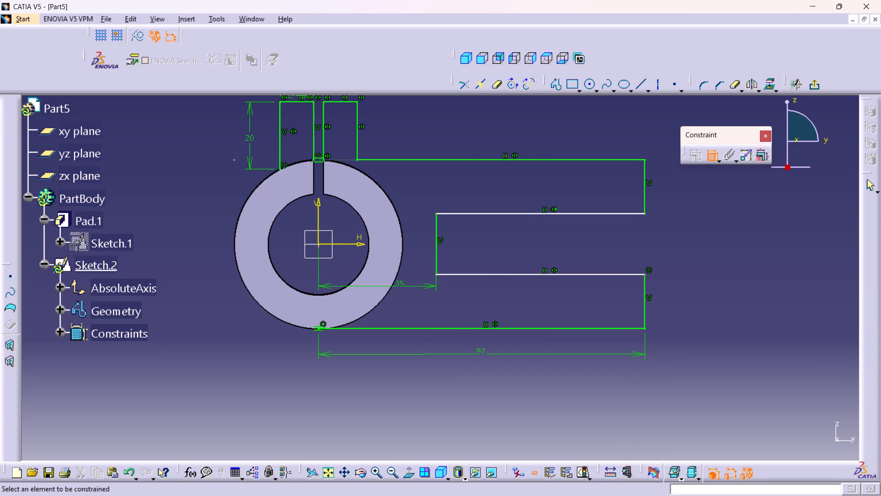
Dimension the vertical end edge of the fork's upper arm, placing the dimension outside the fork, and exit the sketch.
middle_drag(659, 245, 659, 250)
click(643, 194)
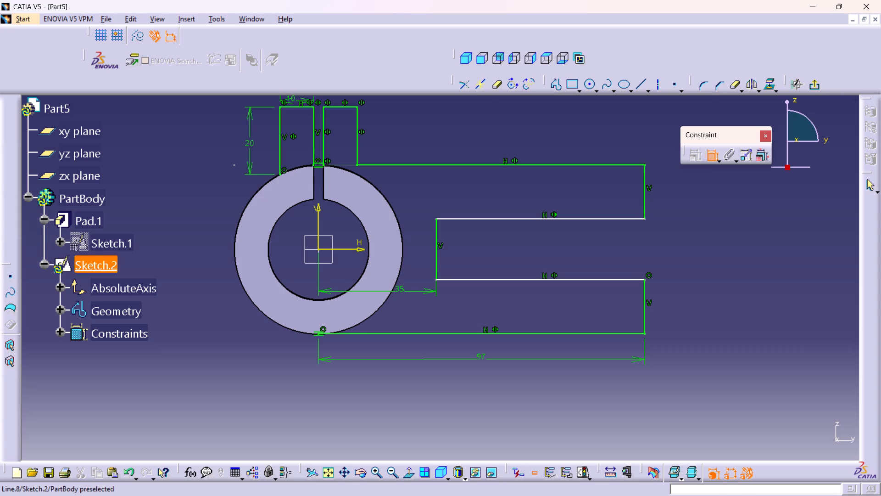
click(670, 190)
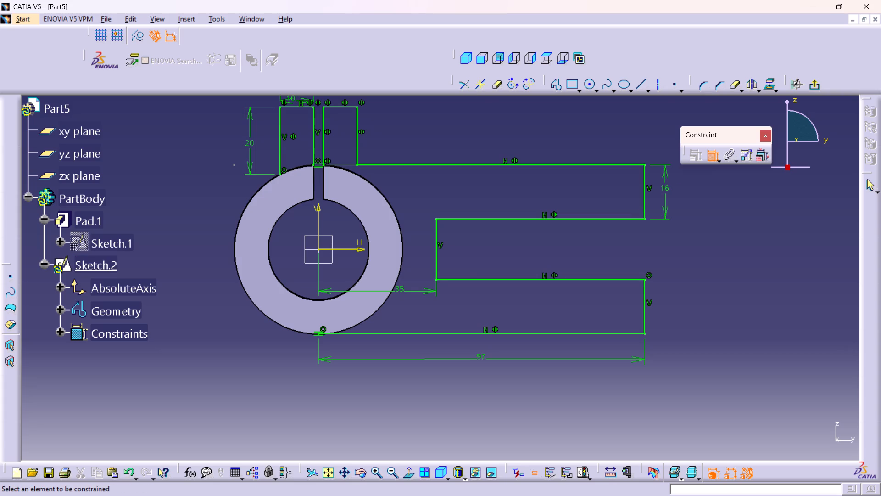
middle_drag(673, 295, 675, 304)
right_click(673, 295)
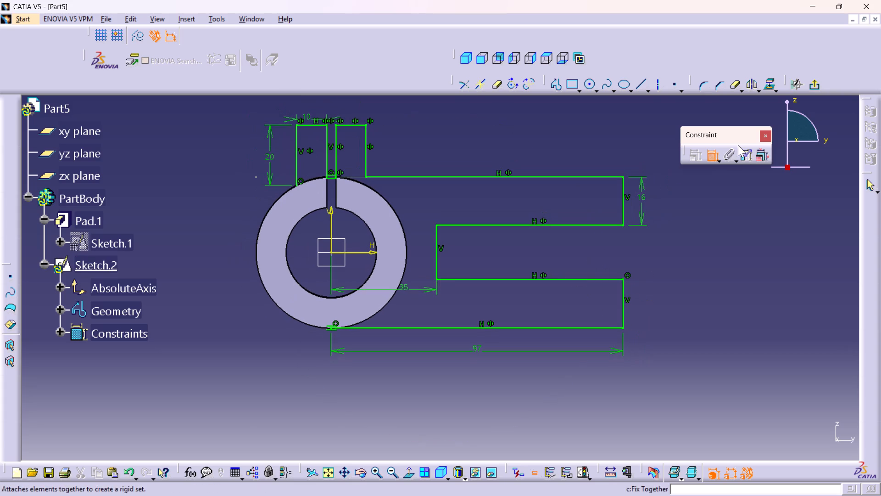
click(814, 82)
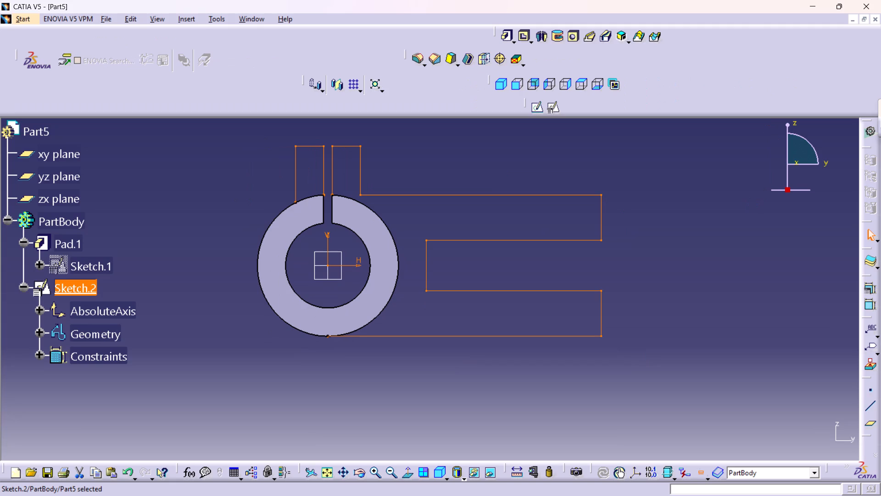
Reopen Sketch.2 and project the ring's outer circular edge into it.
double_click(82, 291)
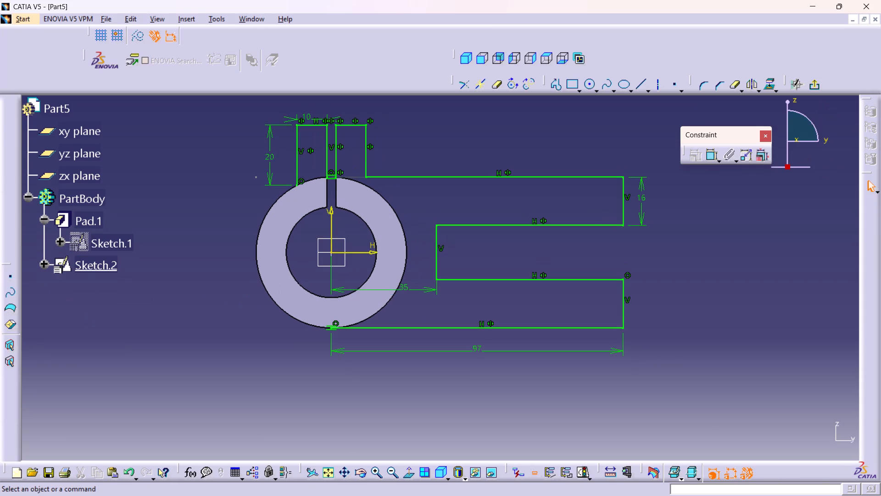
click(402, 231)
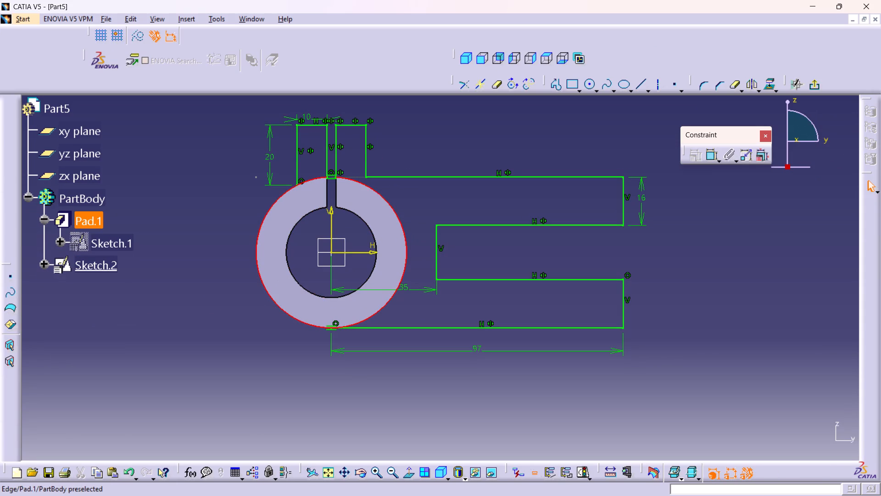
click(772, 87)
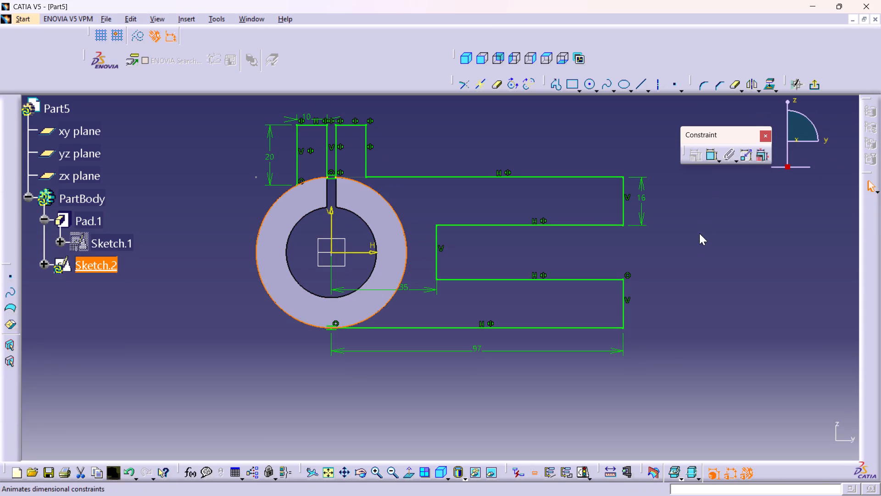
click(696, 242)
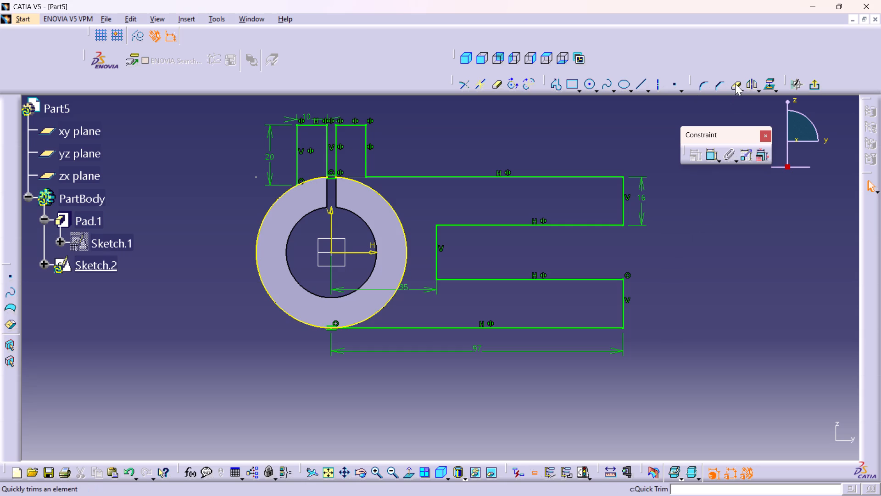
Quick-trim the projected circle's arc on the side away from the fork, between the outer lug and the bottom line, and exit the sketch.
double_click(735, 84)
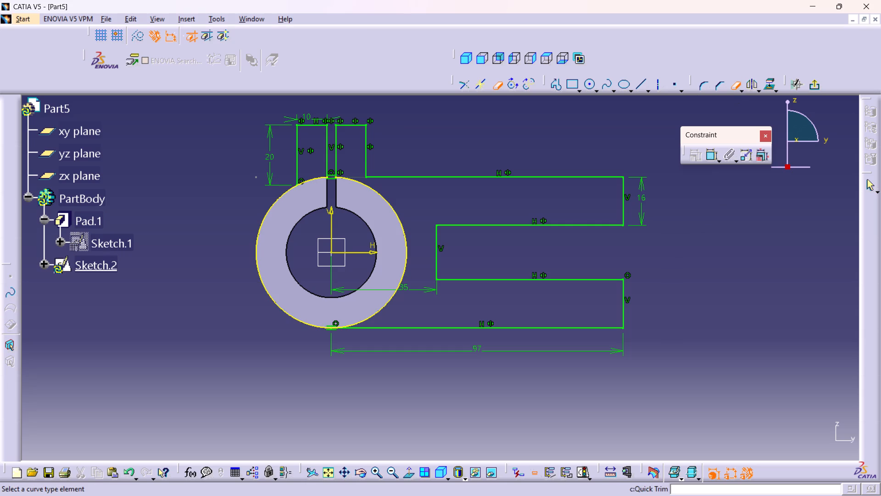
click(258, 232)
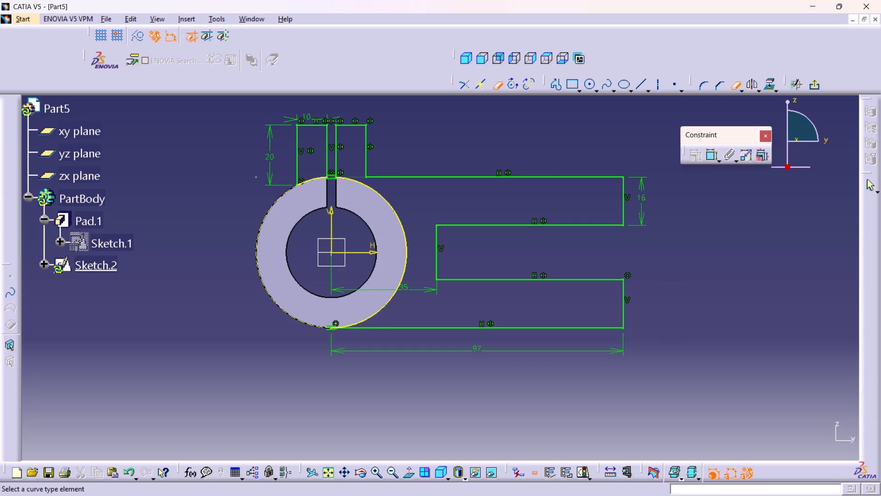
click(812, 85)
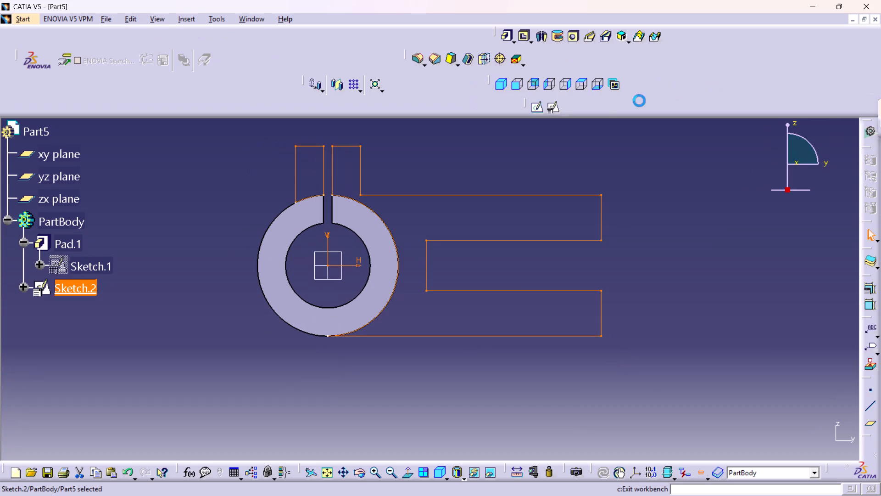
Pad Sketch.2 by 25 mm with mirrored extent to form the lugs and fork.
click(496, 86)
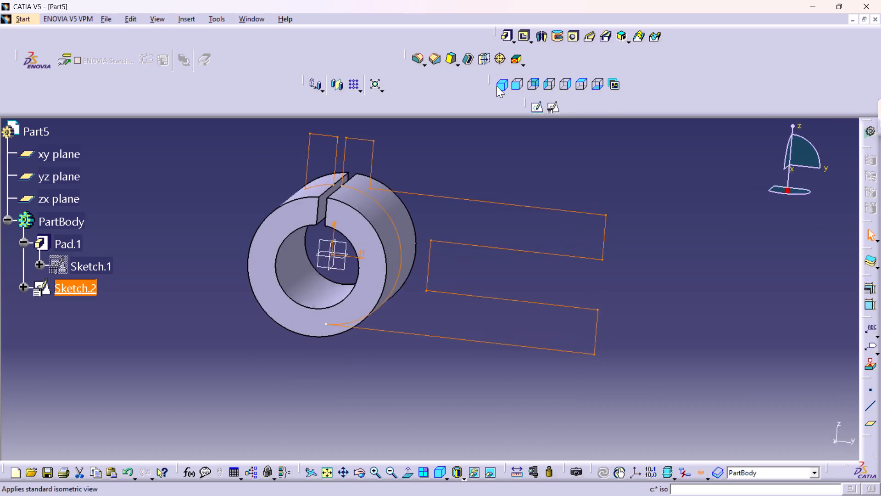
click(510, 29)
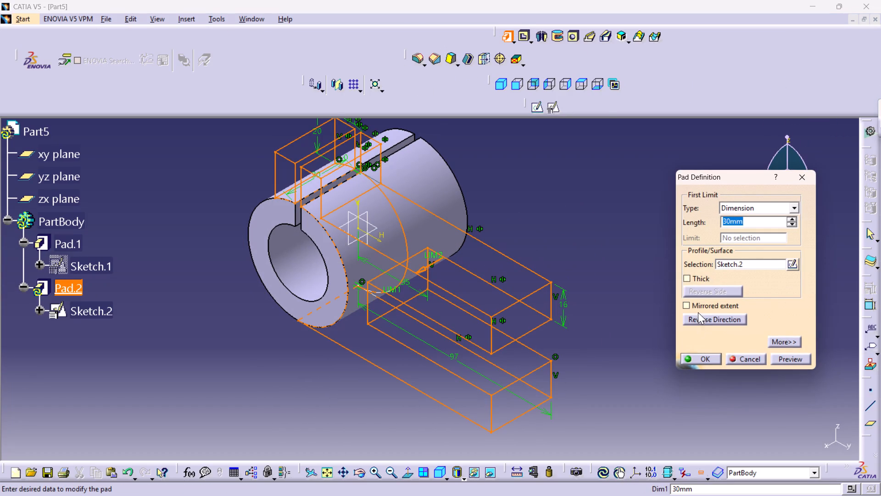
click(699, 306)
double_click(754, 224)
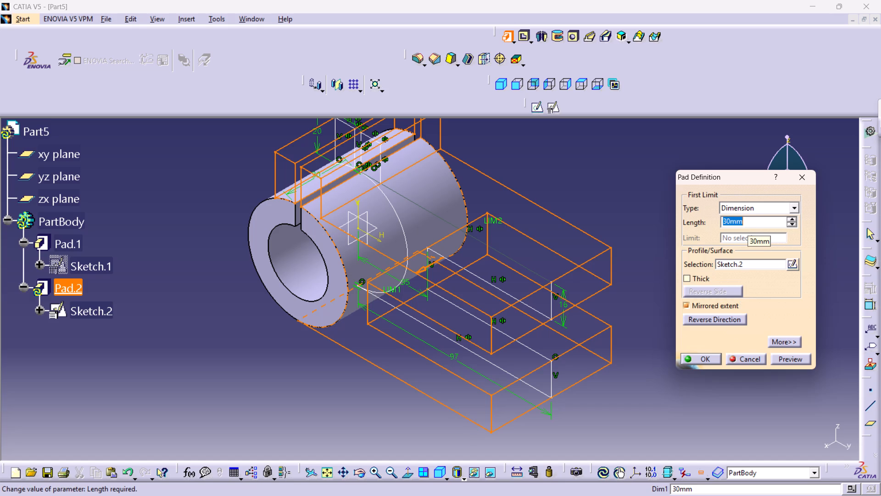
text(25)
key(Return)
click(663, 248)
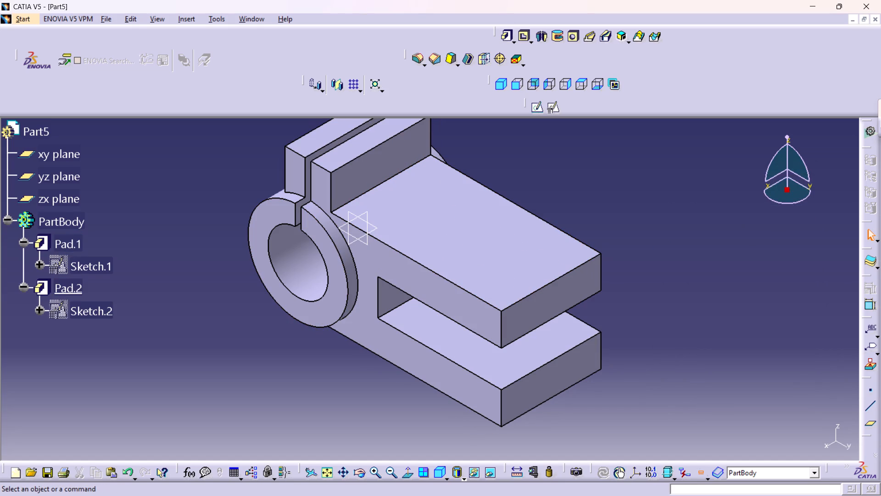
Apply a 25 mm edge fillet to the end faces of both fork arms.
click(543, 301)
ctrl+click(556, 375)
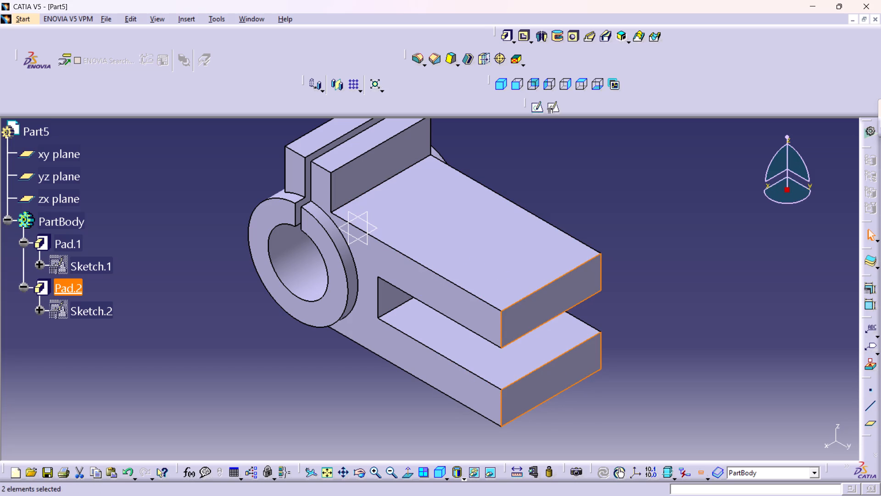
click(415, 55)
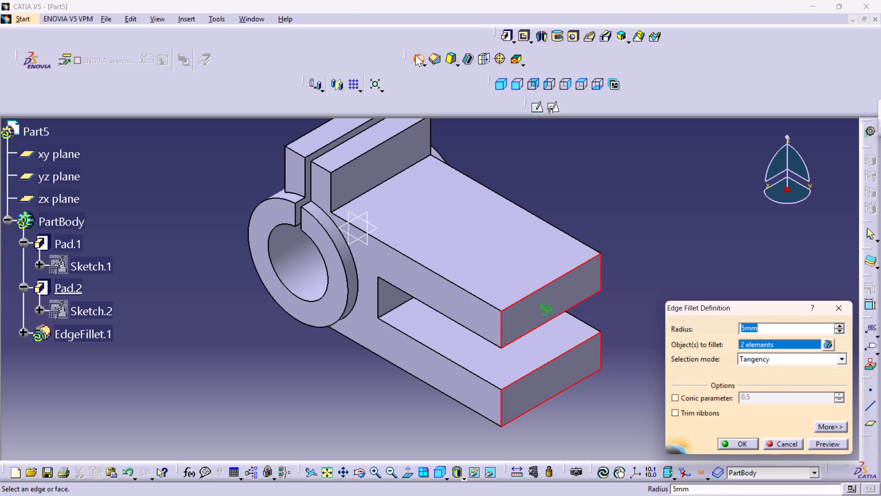
text(25)
key(Return)
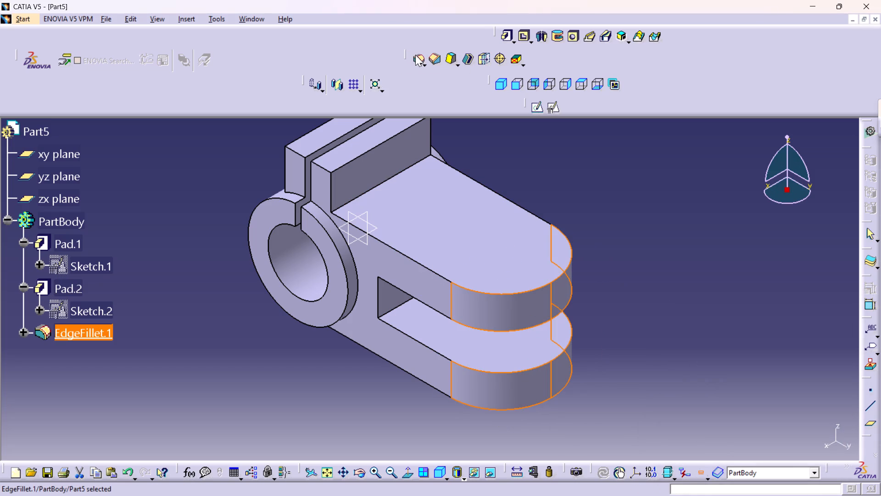
click(686, 258)
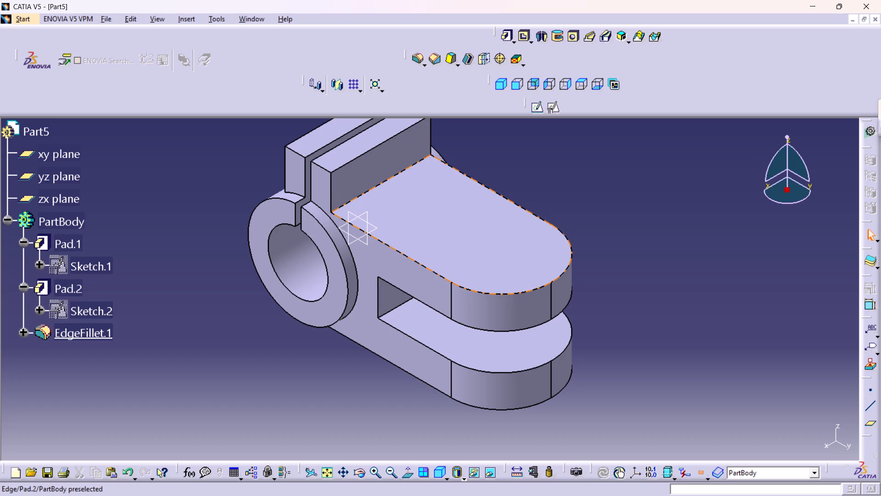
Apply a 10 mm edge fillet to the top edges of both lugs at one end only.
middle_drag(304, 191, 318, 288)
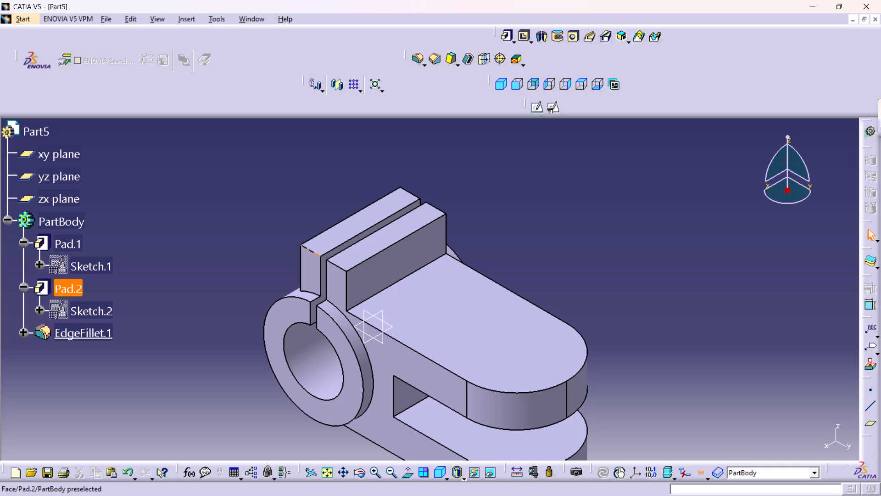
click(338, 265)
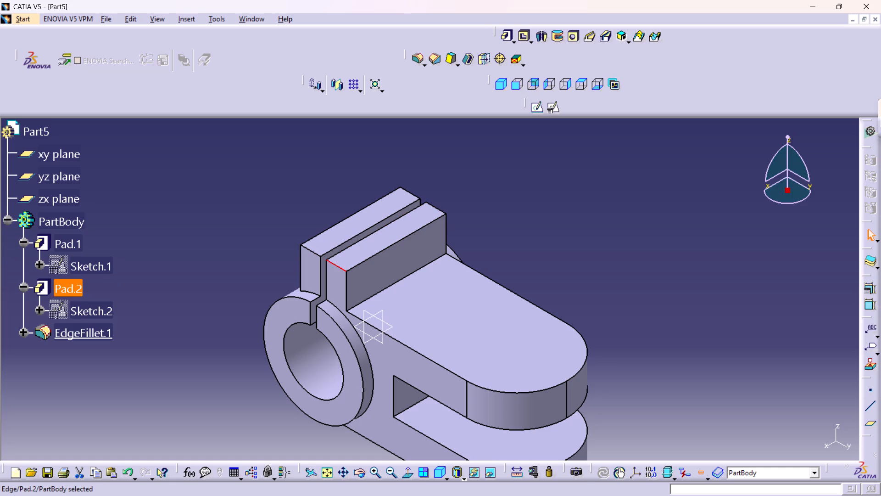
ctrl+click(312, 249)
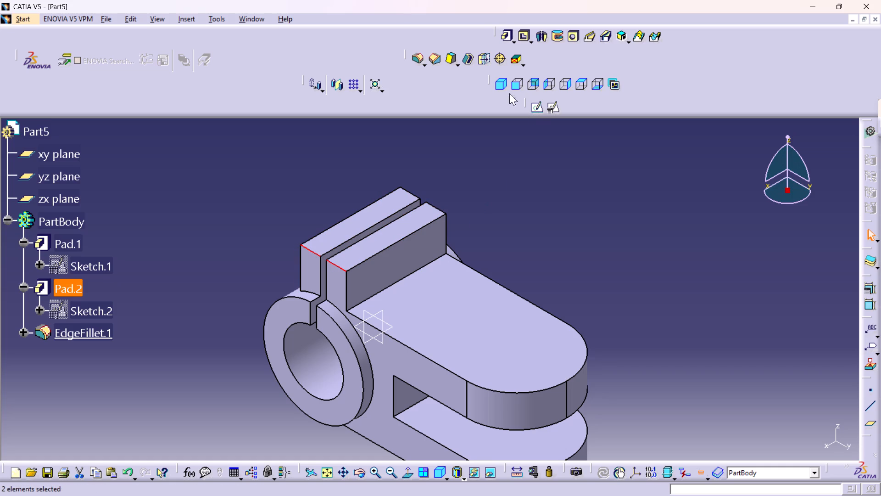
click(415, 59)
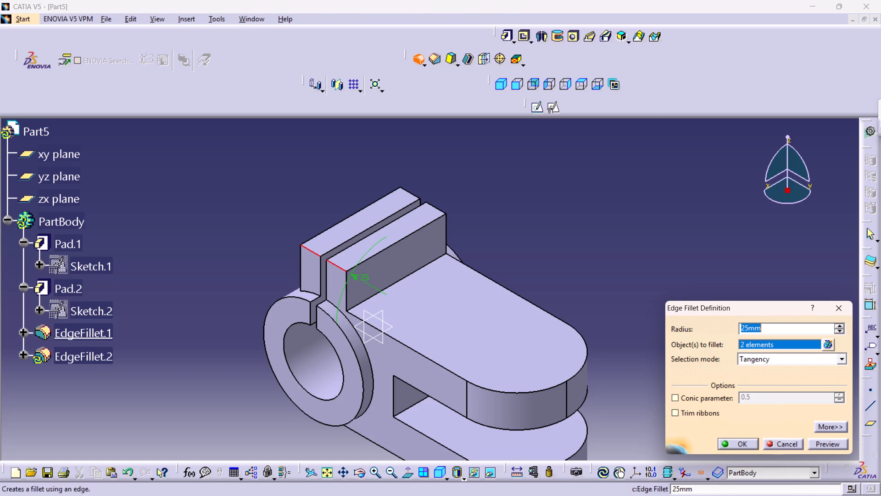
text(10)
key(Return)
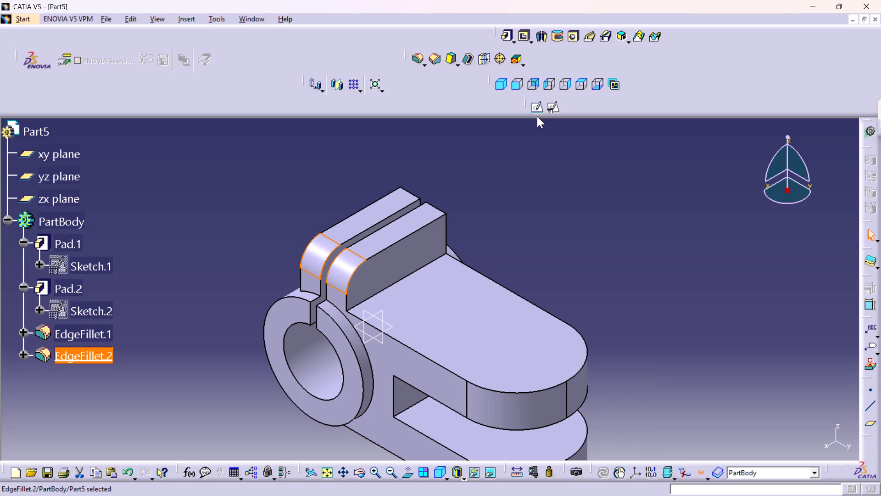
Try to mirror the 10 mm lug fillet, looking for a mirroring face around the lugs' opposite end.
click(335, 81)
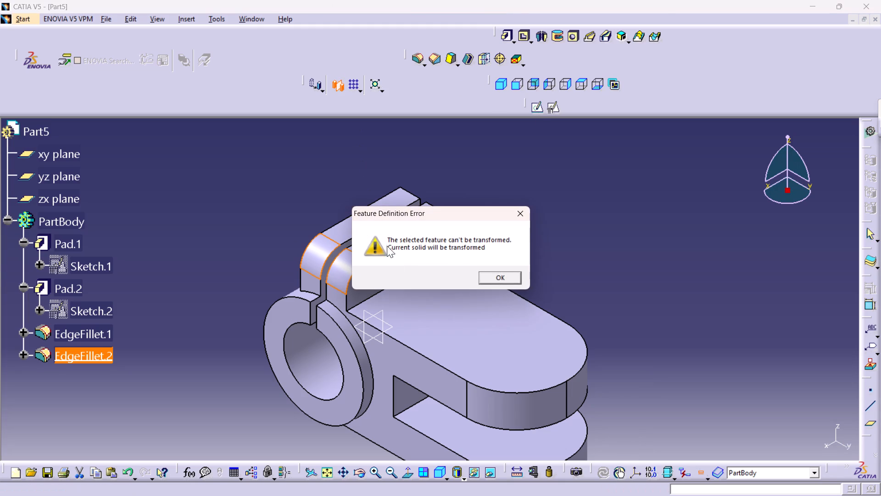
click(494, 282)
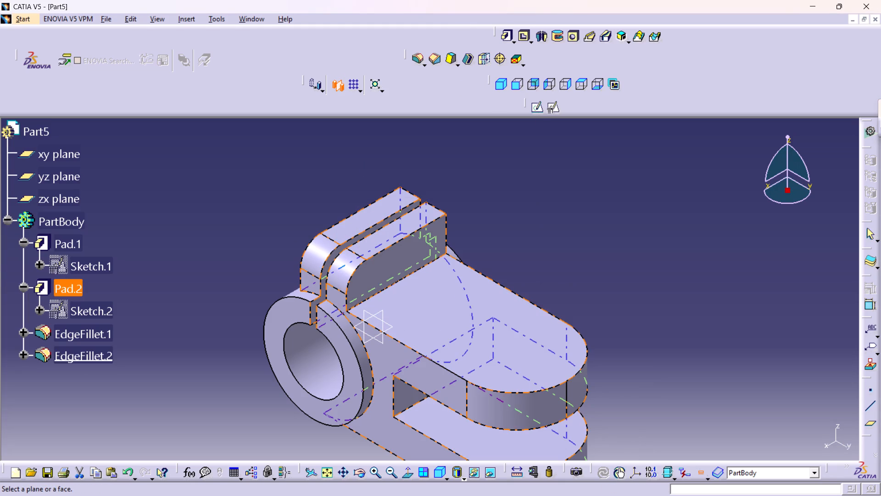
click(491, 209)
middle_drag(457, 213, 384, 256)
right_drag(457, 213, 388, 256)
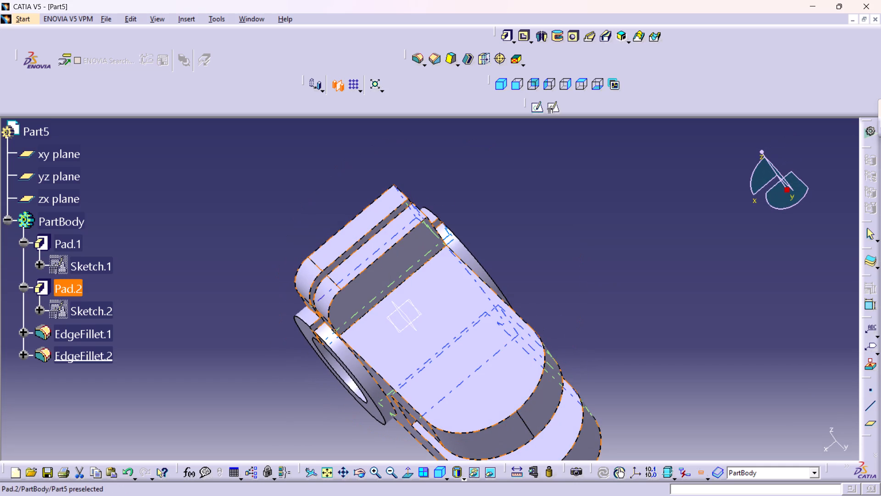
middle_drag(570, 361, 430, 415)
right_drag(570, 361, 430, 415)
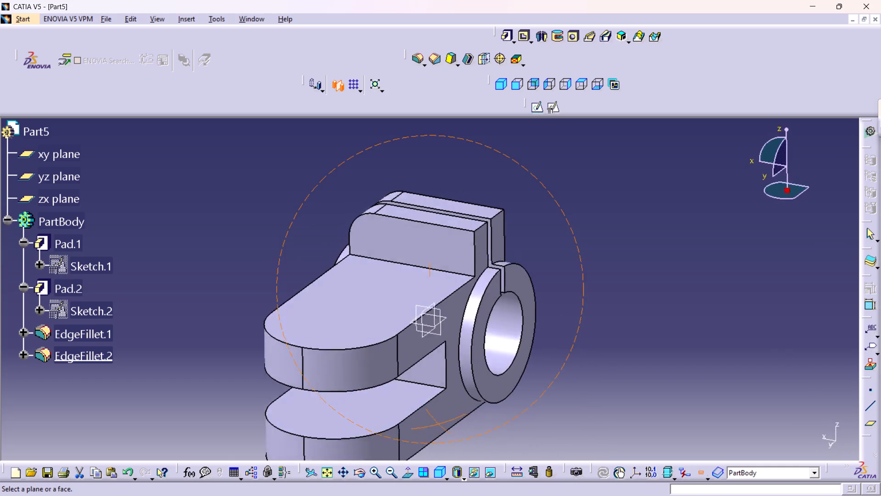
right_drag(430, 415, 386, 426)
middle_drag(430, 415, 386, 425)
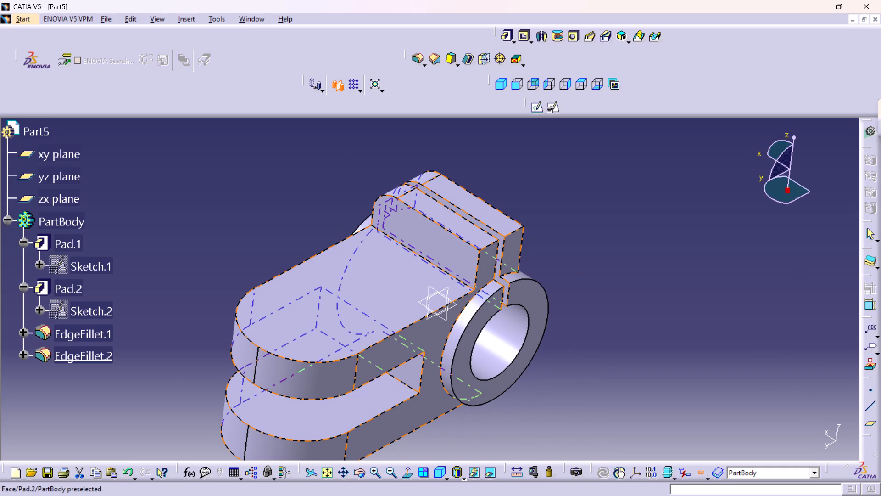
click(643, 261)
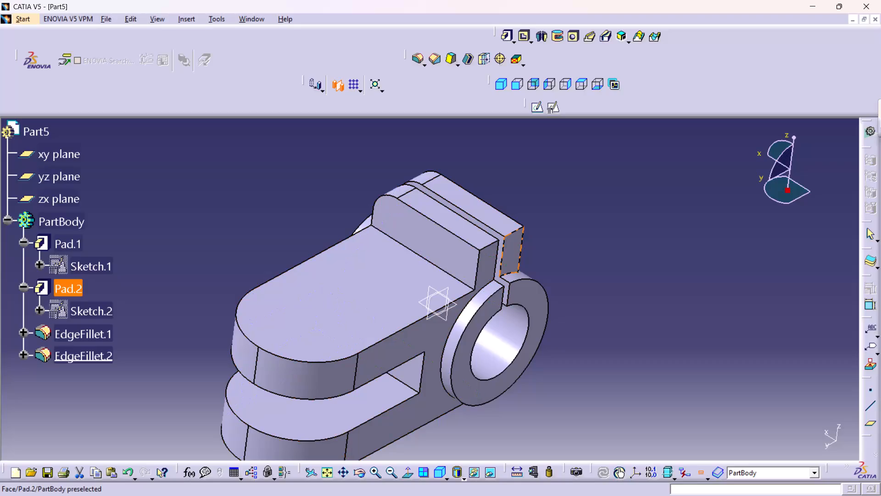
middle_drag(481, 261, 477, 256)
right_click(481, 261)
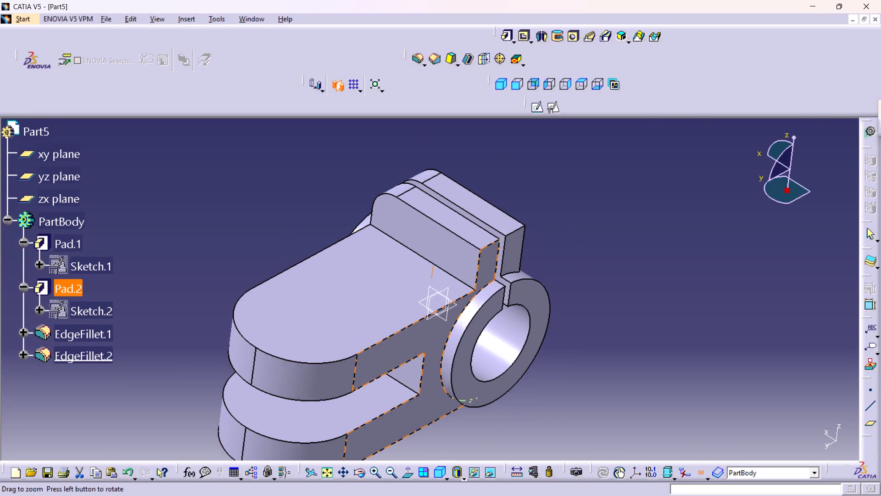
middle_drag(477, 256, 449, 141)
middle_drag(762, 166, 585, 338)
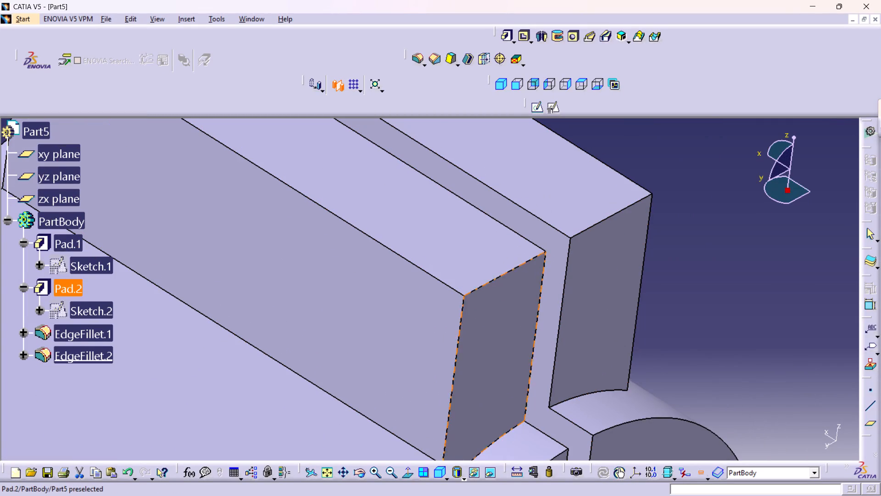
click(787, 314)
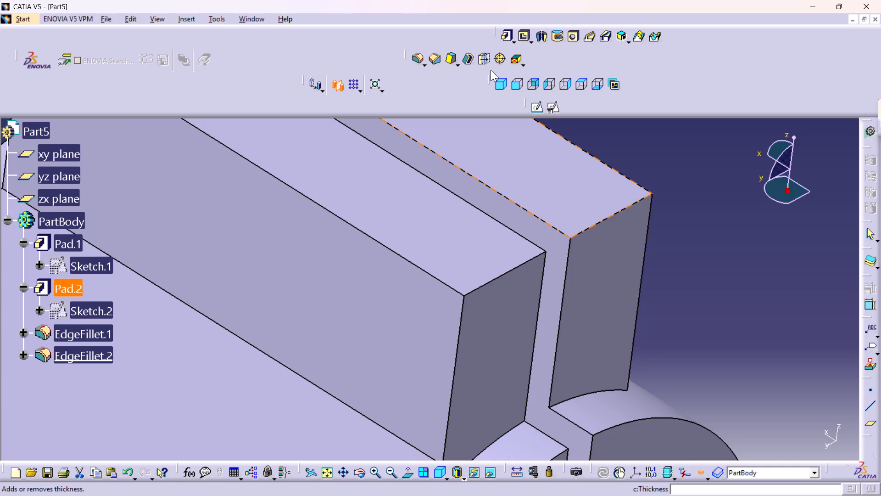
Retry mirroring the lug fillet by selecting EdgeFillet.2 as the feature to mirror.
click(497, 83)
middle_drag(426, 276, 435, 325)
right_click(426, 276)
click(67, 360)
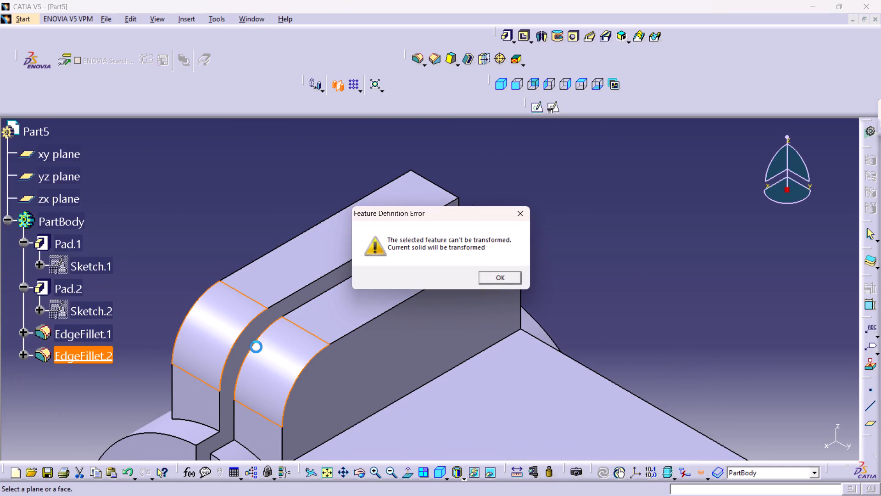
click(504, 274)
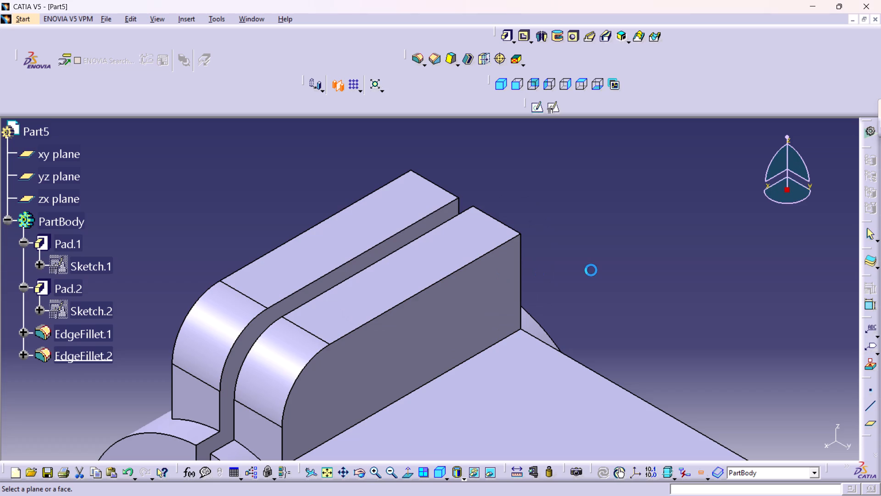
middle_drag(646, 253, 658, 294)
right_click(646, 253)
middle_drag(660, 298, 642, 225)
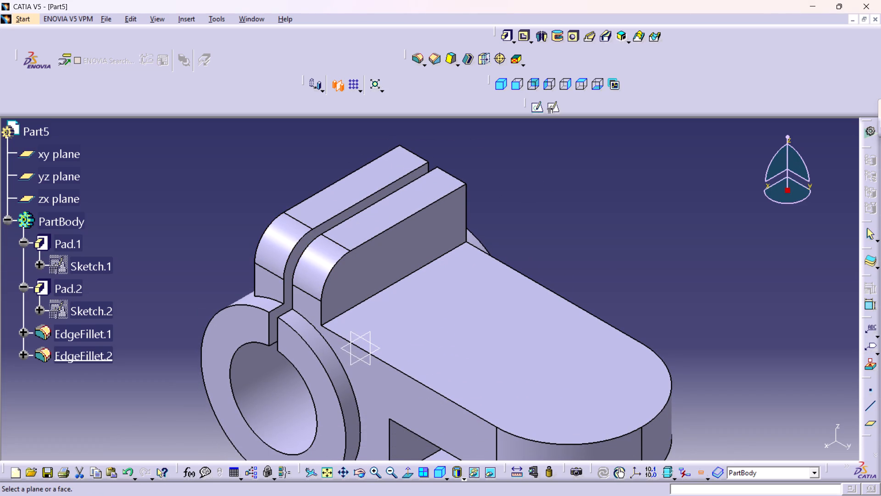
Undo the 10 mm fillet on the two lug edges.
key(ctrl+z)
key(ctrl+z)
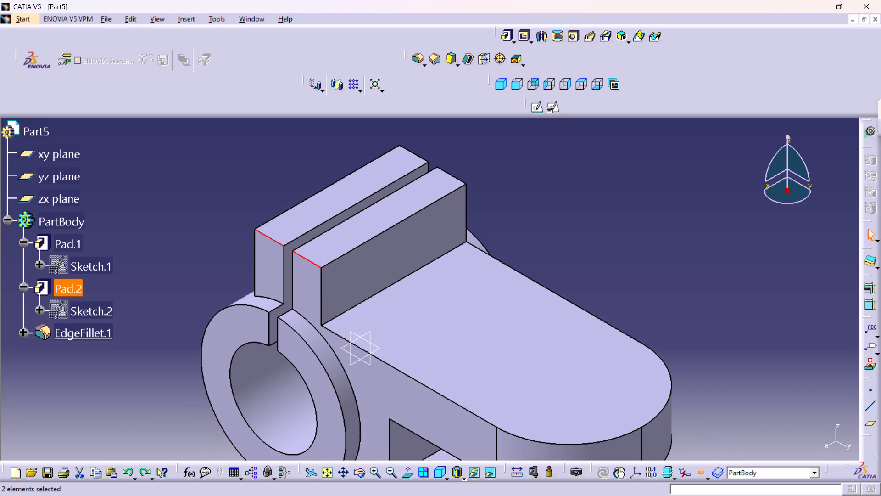
Apply one 10 mm edge fillet to the four top end edges of the two lugs.
click(451, 175)
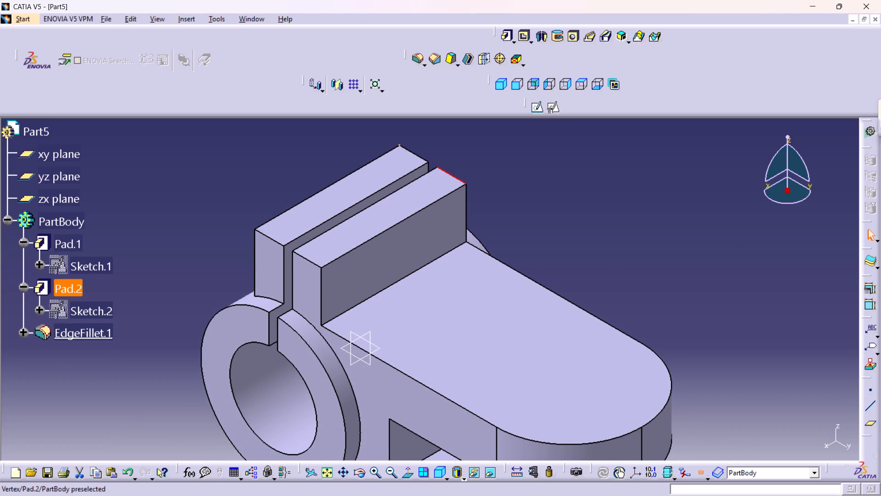
ctrl+click(410, 150)
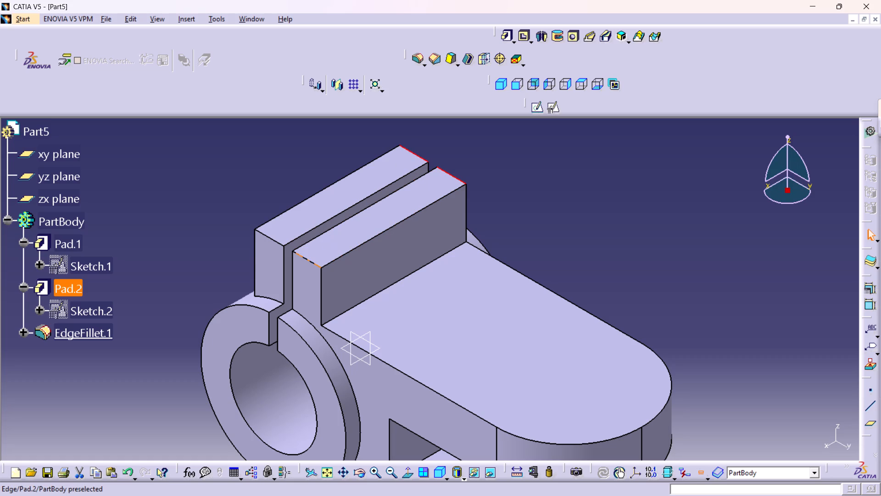
ctrl+click(315, 263)
ctrl+click(277, 240)
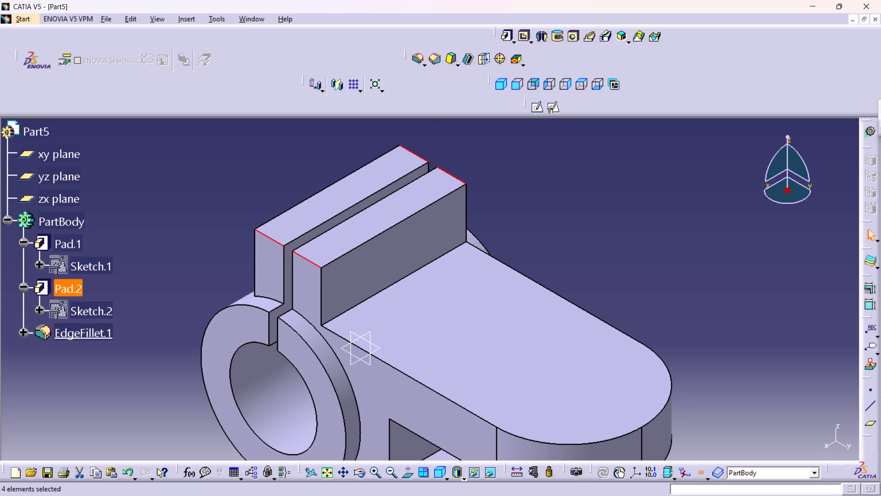
click(417, 54)
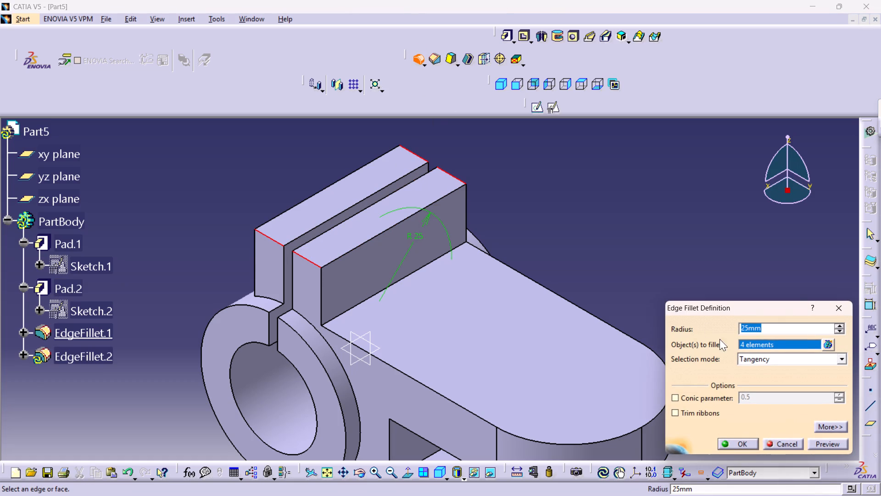
double_click(768, 327)
text(10)
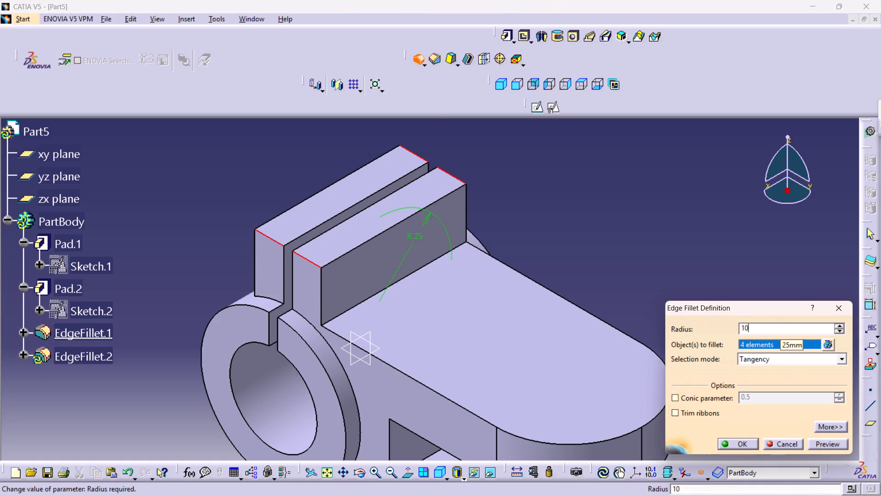
key(Return)
click(705, 276)
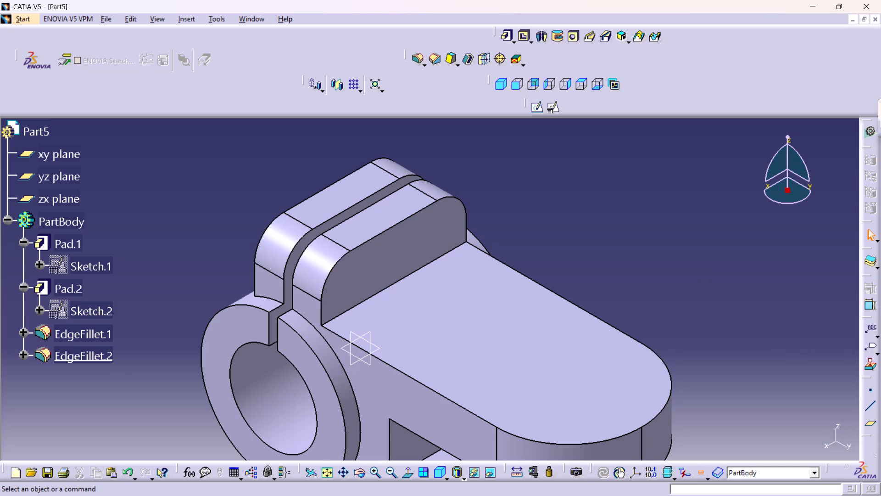
Start a positioned sketch on the lug's fork-side face and draw a circle about 7.8 mm in diameter near one rounded corner.
middle_drag(657, 308, 647, 286)
right_click(638, 262)
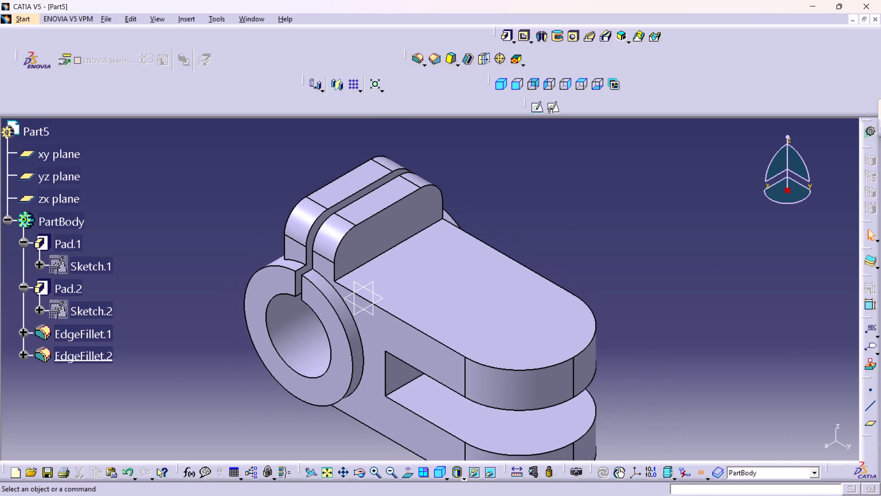
click(368, 230)
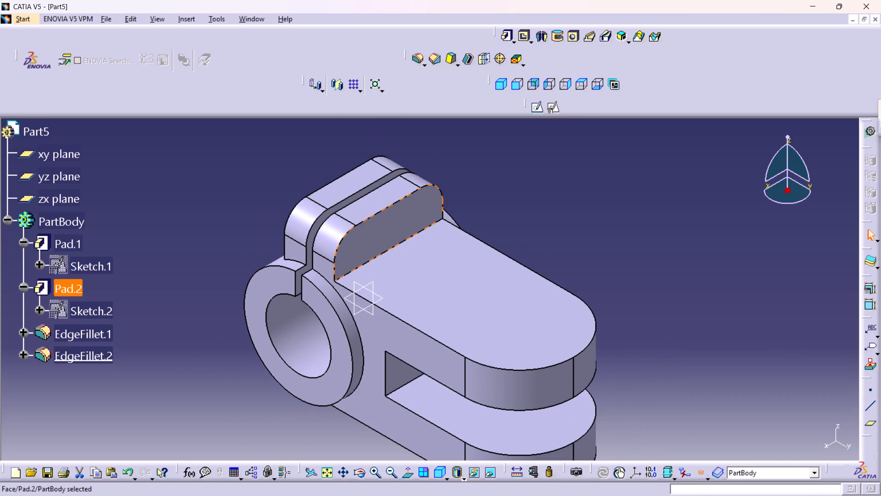
click(552, 106)
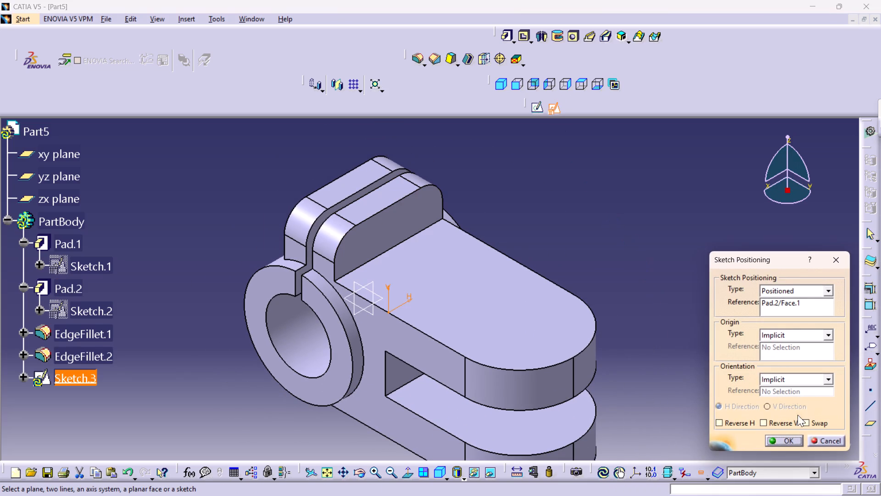
click(777, 439)
middle_drag(524, 190, 582, 299)
double_click(588, 82)
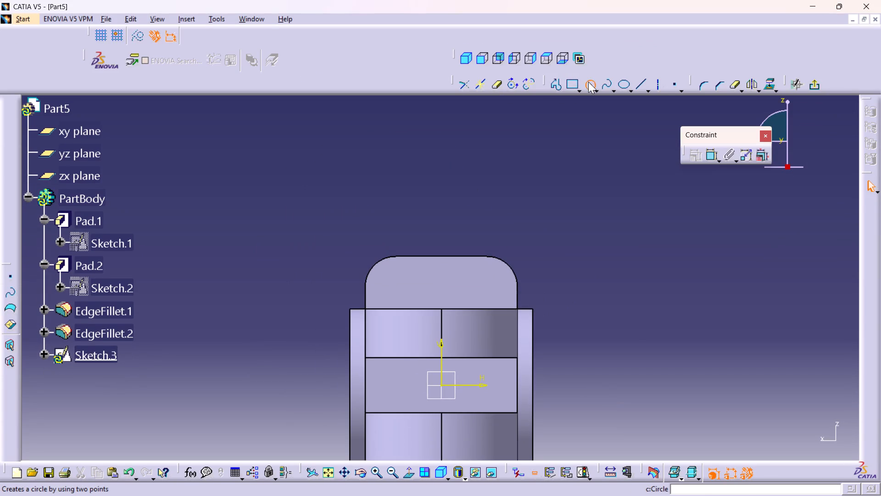
click(401, 284)
click(411, 293)
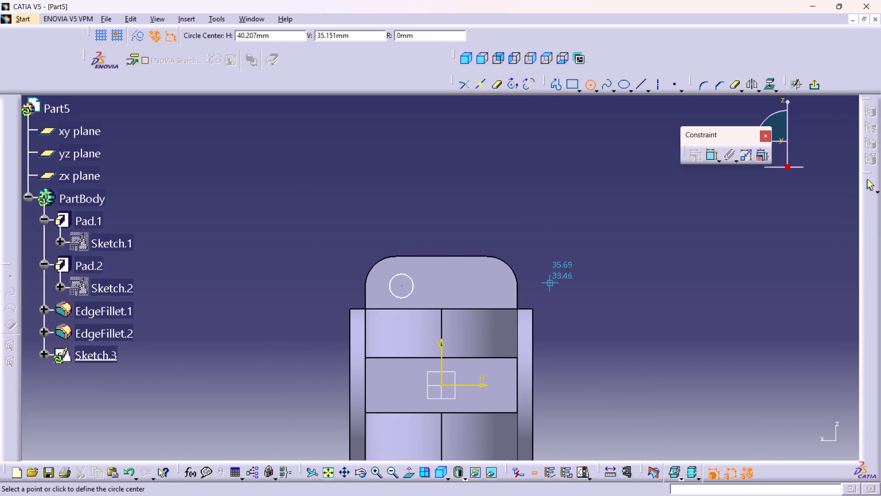
Dimension the circle on the lug face and set its diameter to 10 mm.
double_click(711, 157)
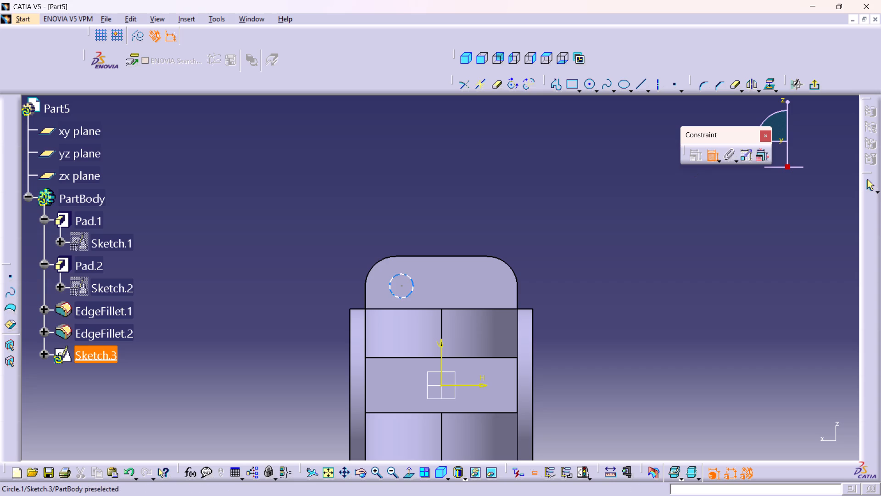
click(401, 273)
click(399, 224)
click(399, 218)
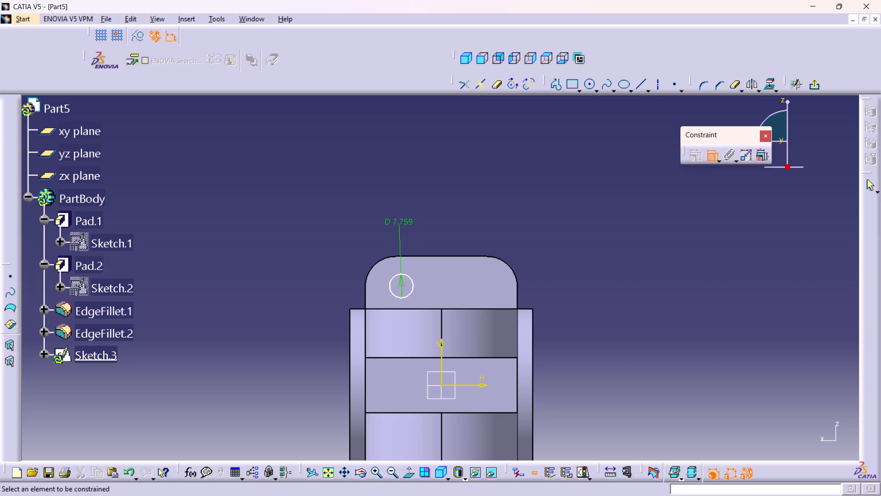
text(10)
key(Return)
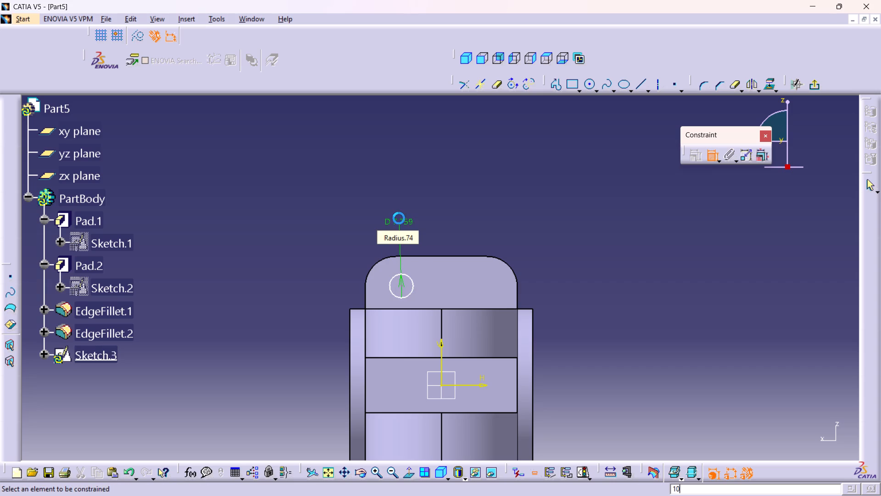
click(453, 277)
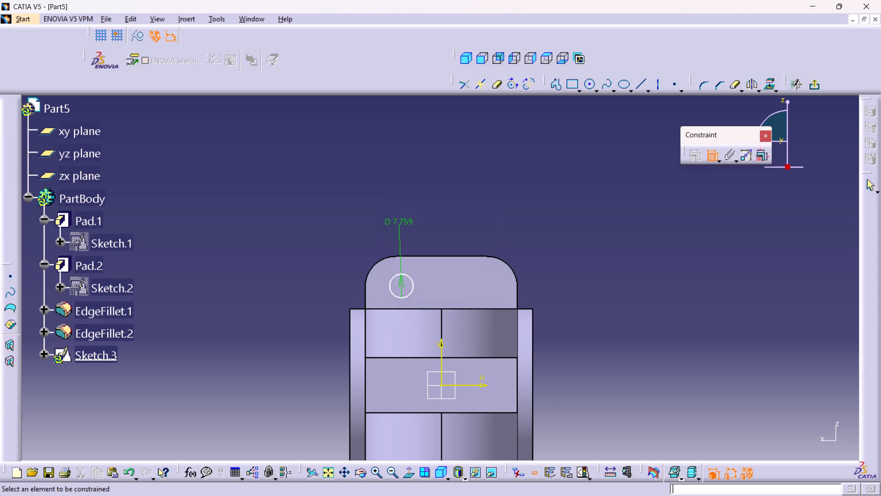
double_click(398, 220)
text(10)
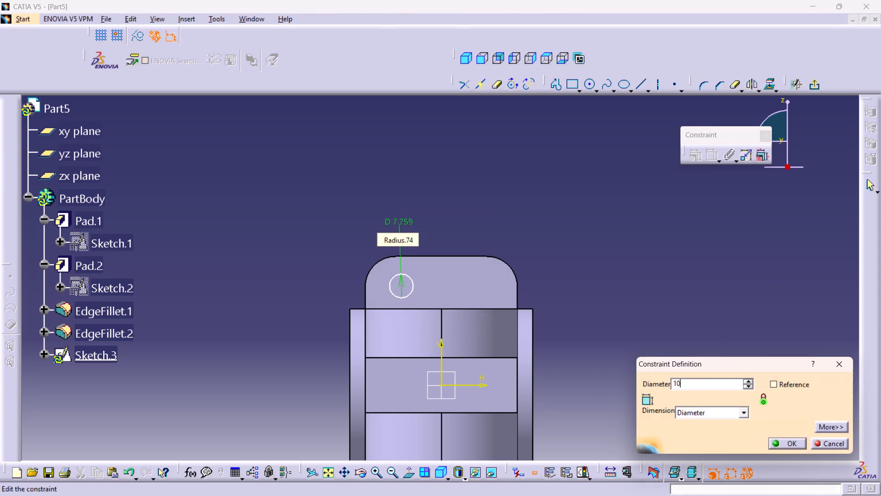
key(Return)
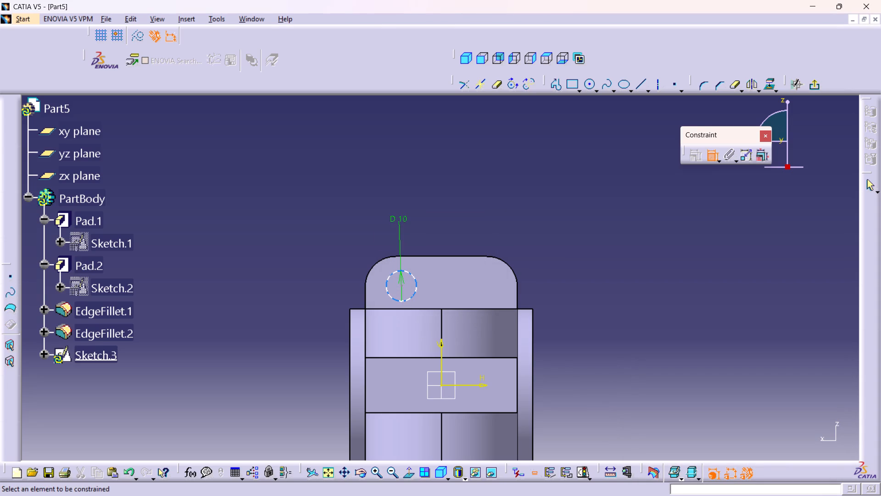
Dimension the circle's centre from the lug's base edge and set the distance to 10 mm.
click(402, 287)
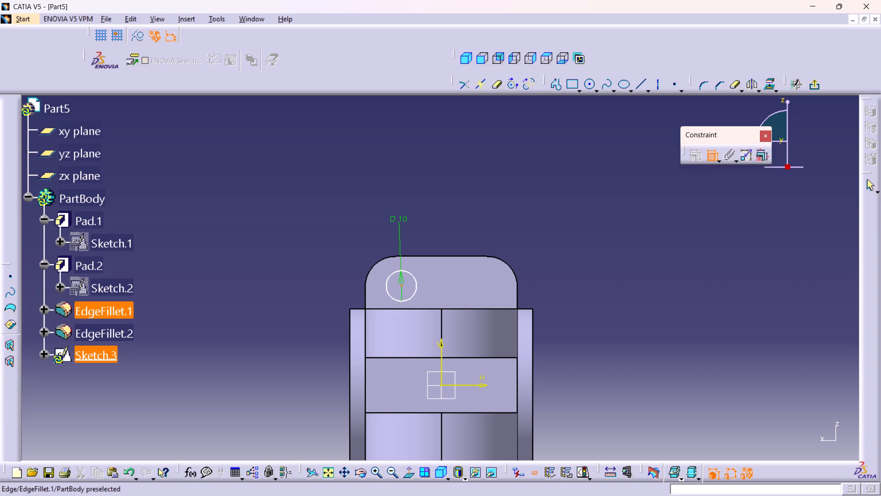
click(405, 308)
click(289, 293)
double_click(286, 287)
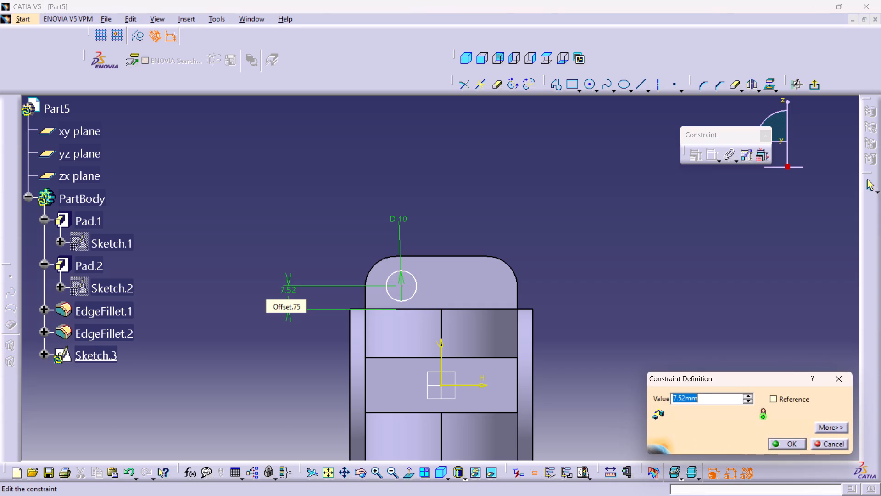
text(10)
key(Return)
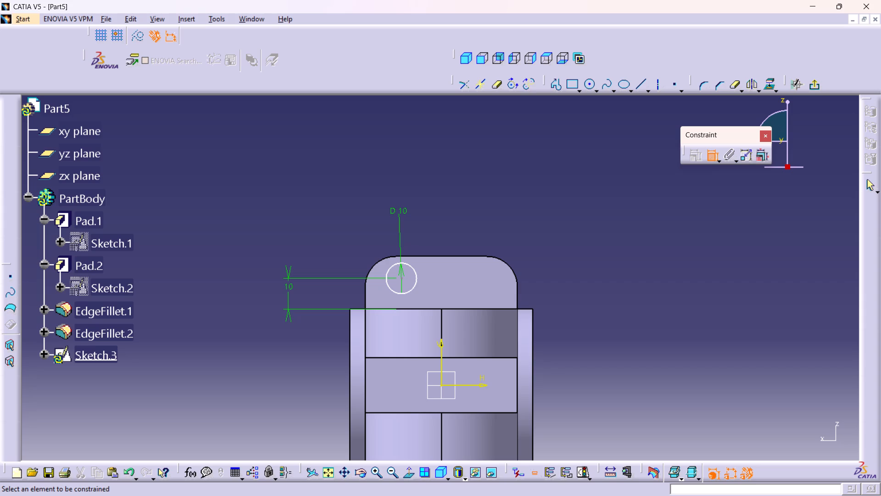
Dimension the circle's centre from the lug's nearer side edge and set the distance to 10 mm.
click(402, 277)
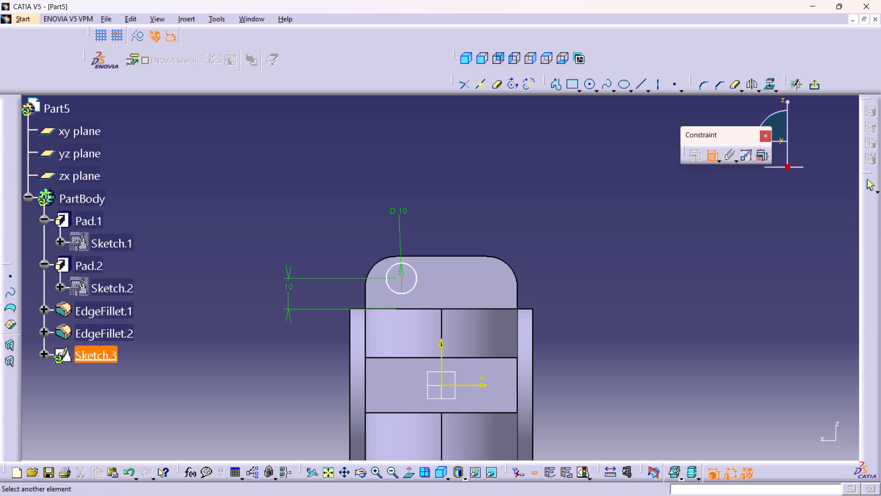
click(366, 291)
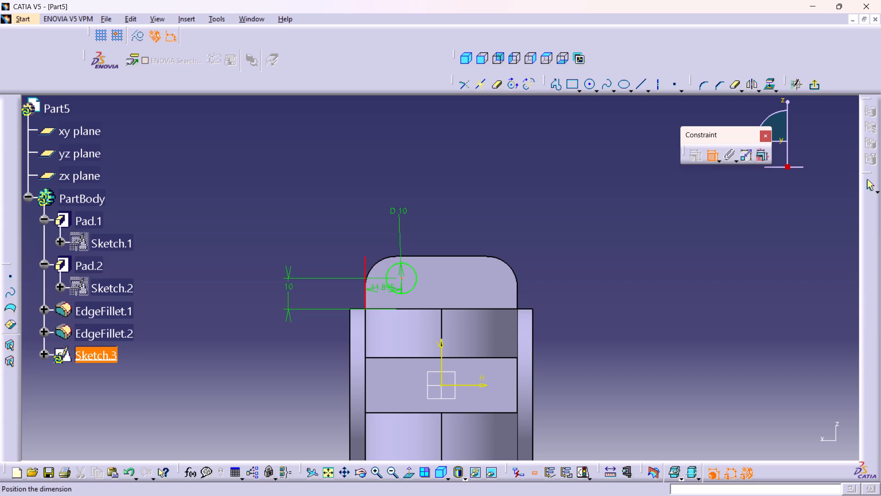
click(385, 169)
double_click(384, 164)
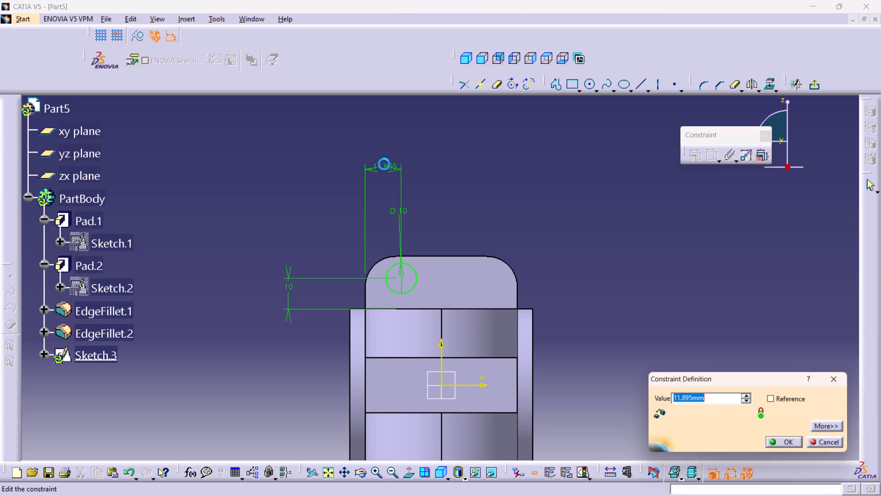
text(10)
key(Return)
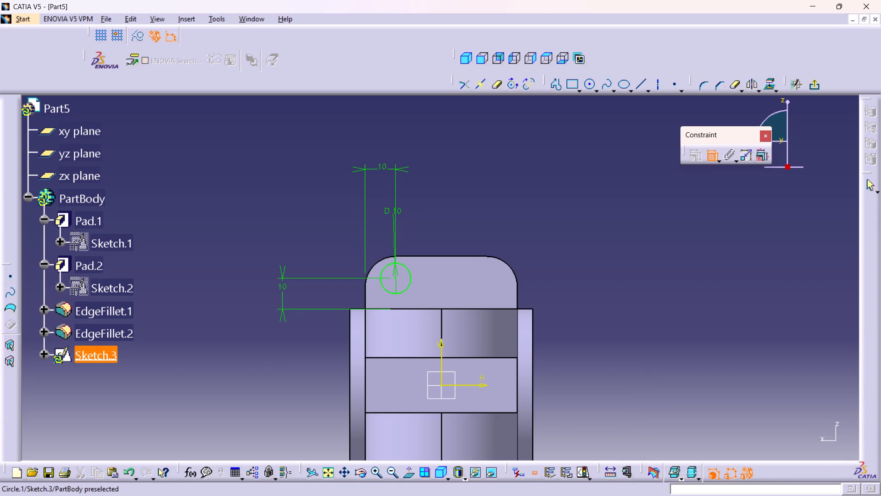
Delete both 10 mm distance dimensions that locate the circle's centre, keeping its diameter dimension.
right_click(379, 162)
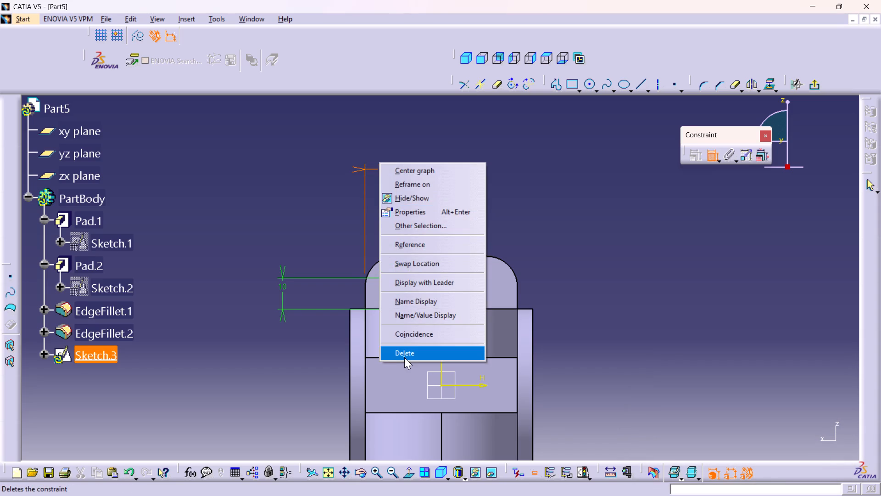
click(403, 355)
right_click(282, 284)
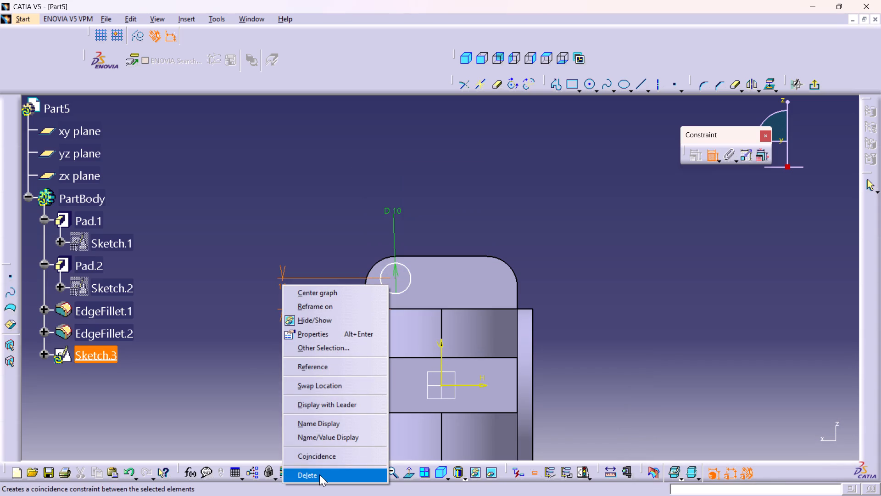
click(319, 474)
Make the 10 mm circle concentric with the rounded corner arc of the lug.
click(374, 267)
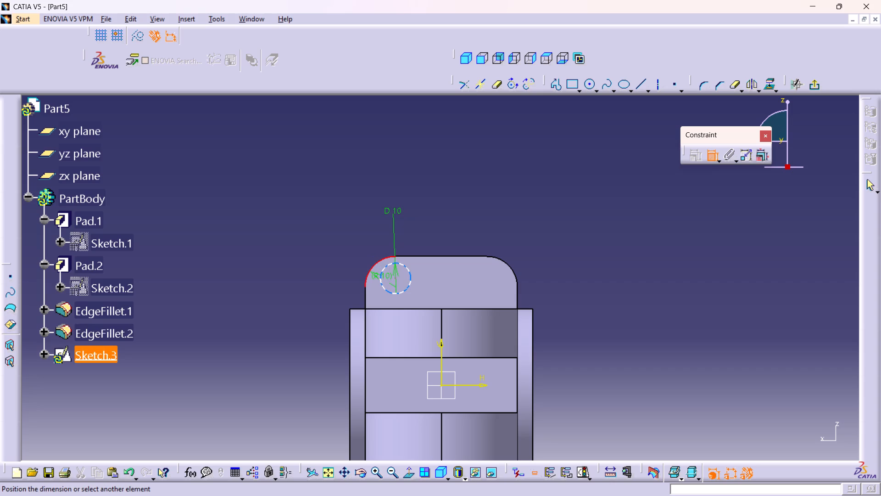
click(383, 282)
right_click(297, 321)
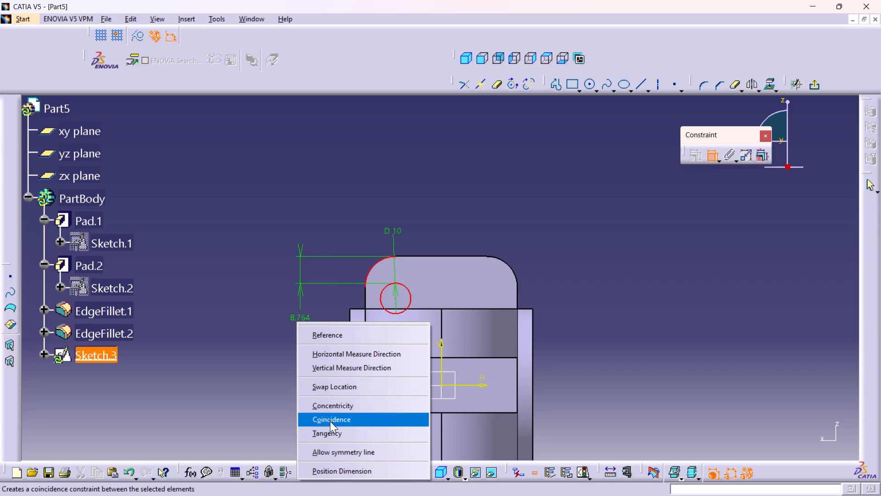
click(334, 408)
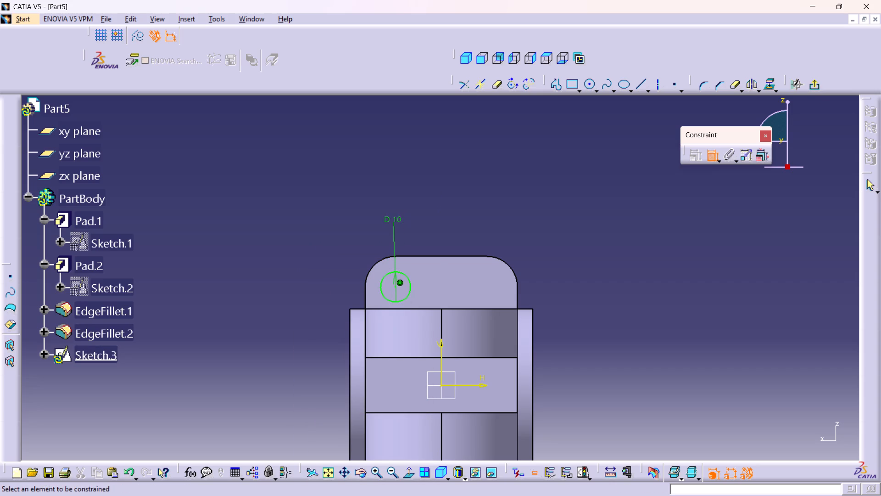
click(711, 158)
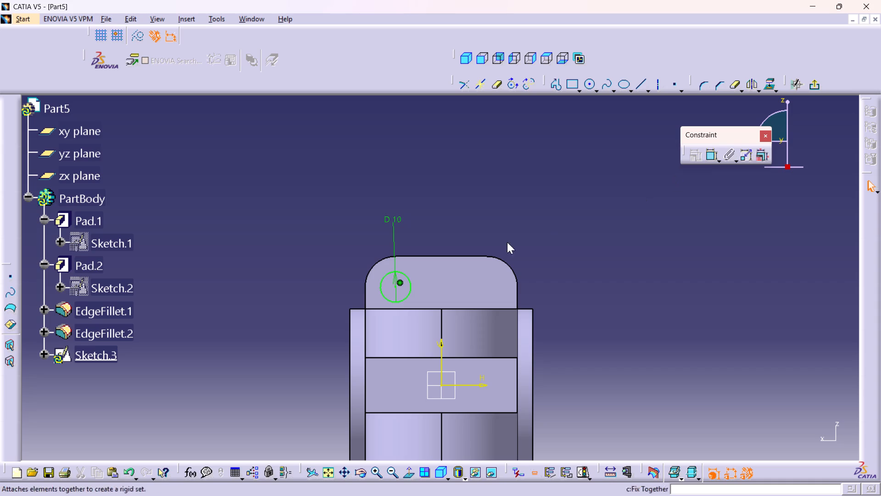
Mirror the 10 mm circle about the lug's vertical centreline and exit the sketch.
click(407, 282)
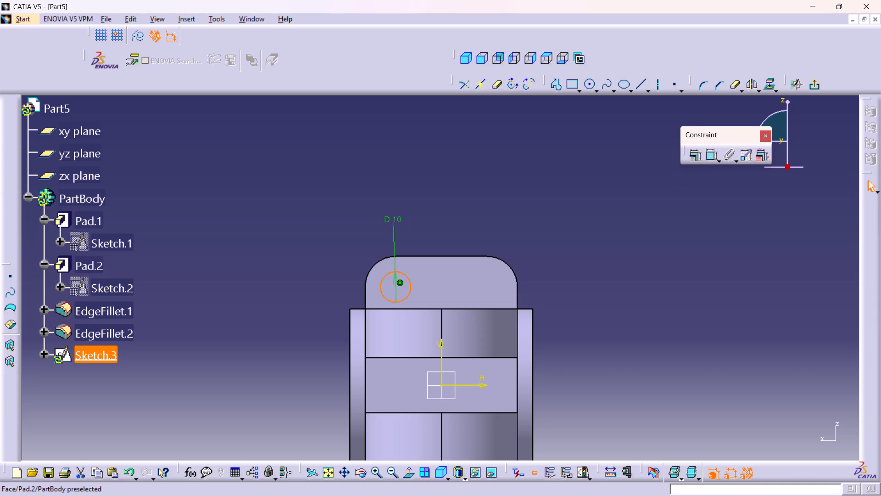
click(751, 85)
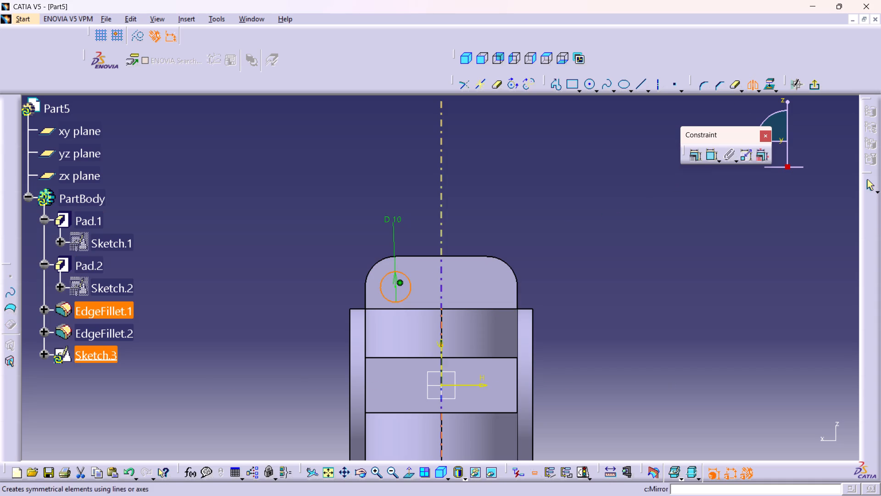
click(442, 349)
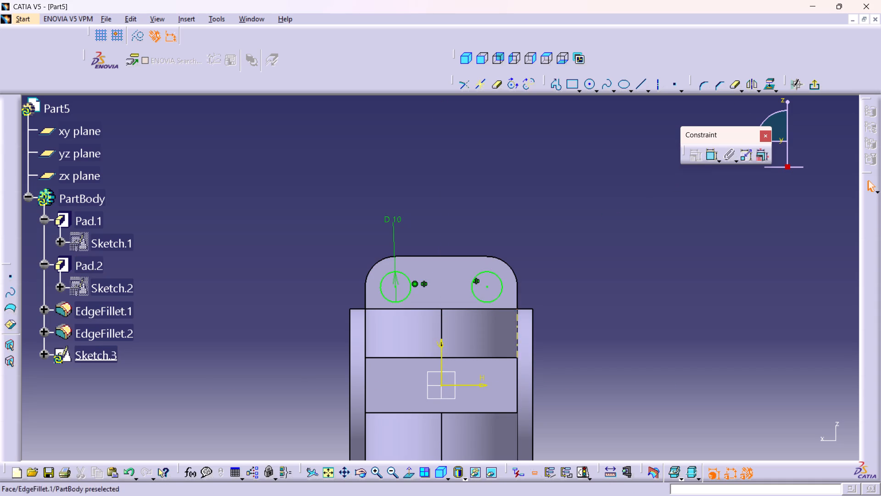
click(817, 79)
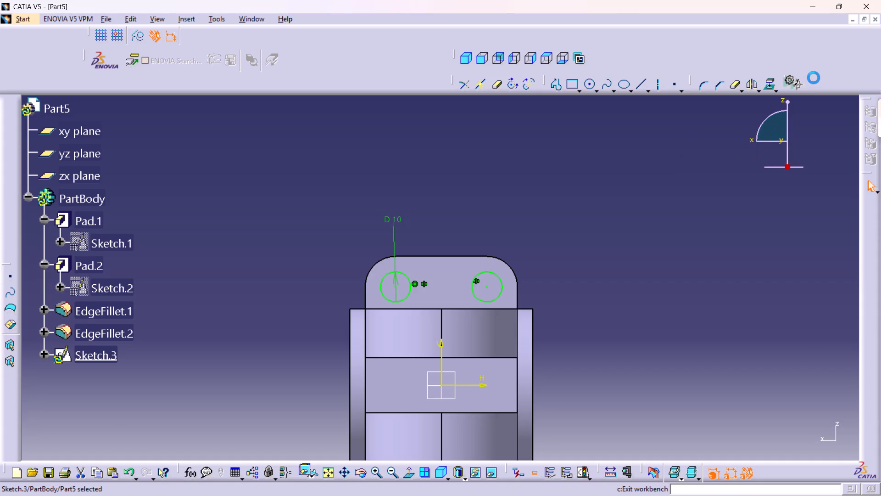
Cut the two-circle sketch through both lugs with a Pocket of type Up to last.
middle_drag(609, 287, 569, 203)
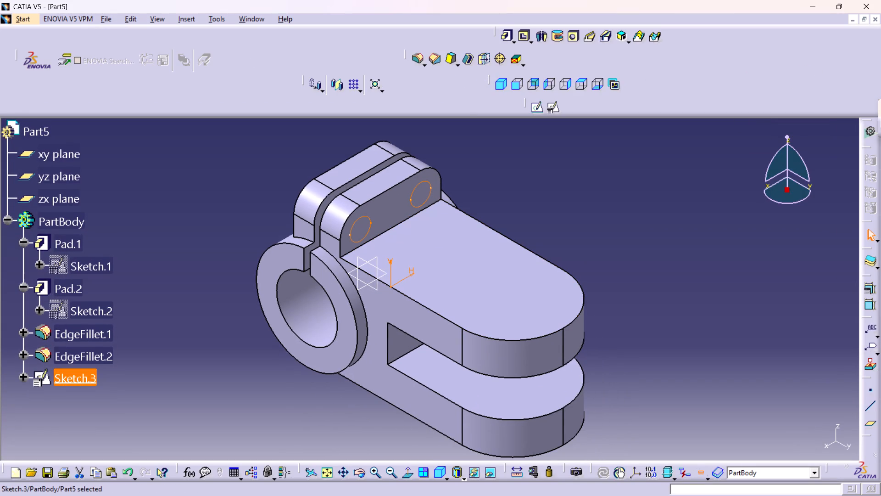
click(525, 35)
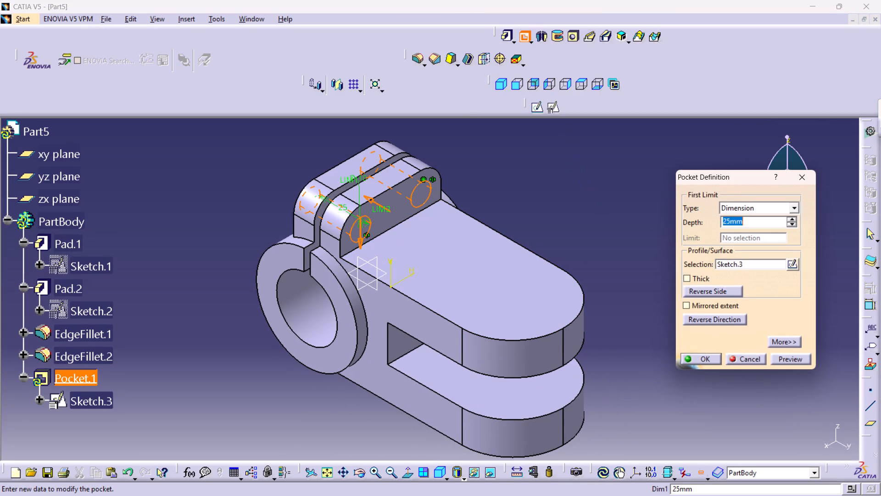
click(795, 208)
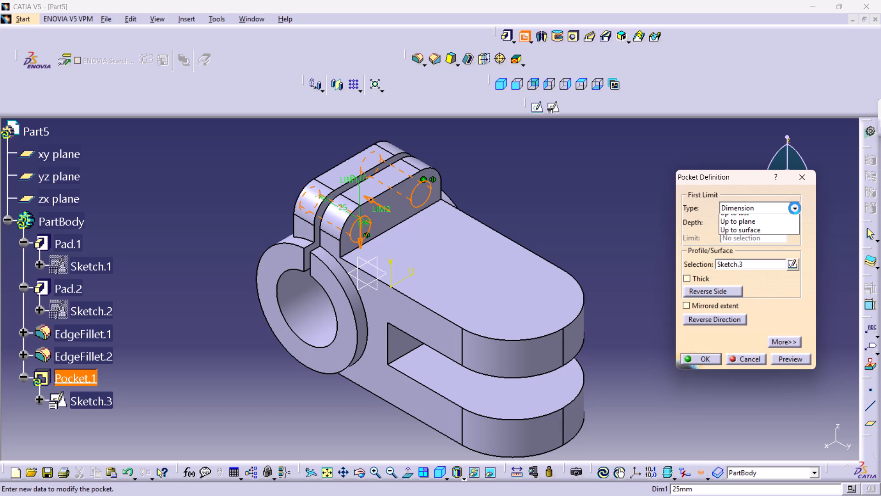
click(737, 235)
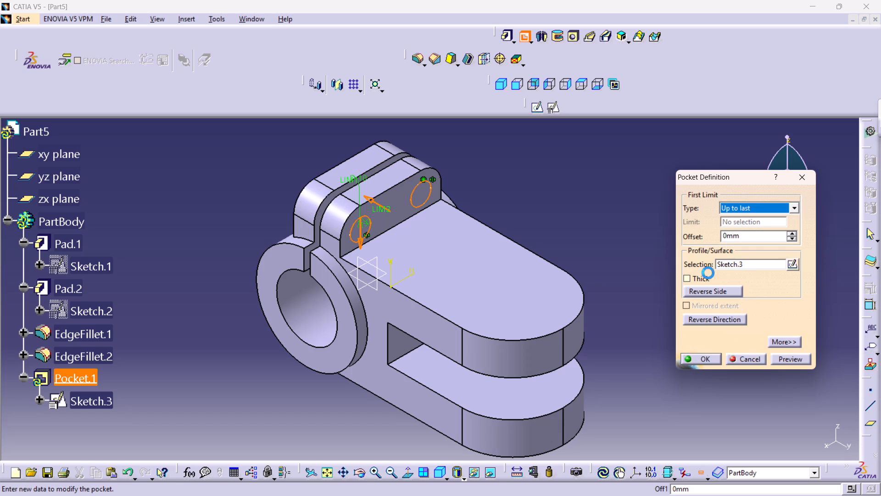
click(692, 356)
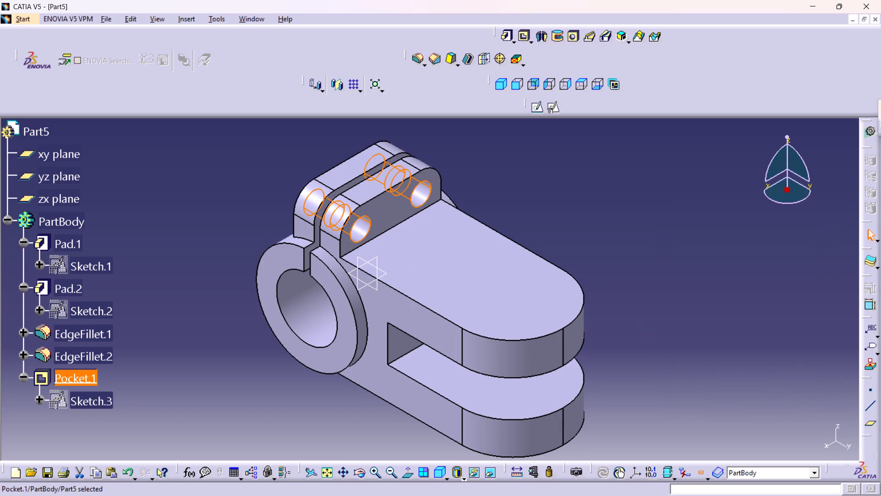
click(633, 294)
Start a positioned sketch on the fork's flat upper face and draw a circle on its centreline near the rounded end.
click(499, 287)
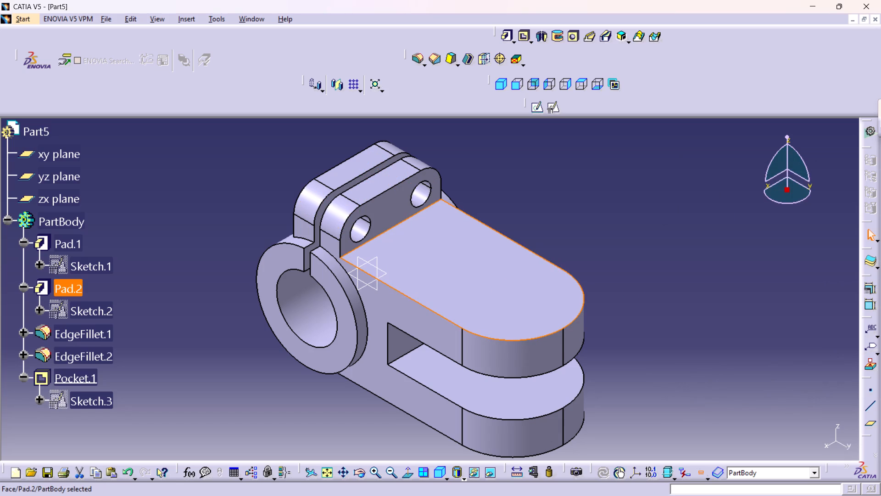
click(553, 103)
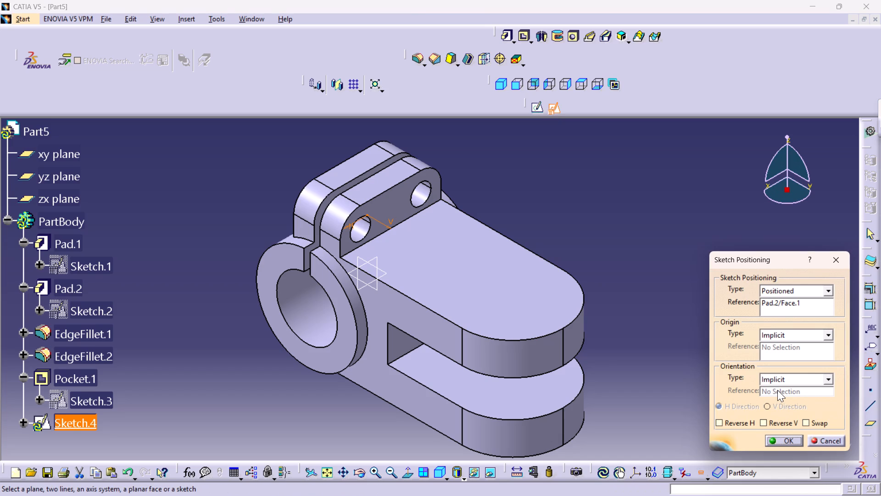
click(769, 444)
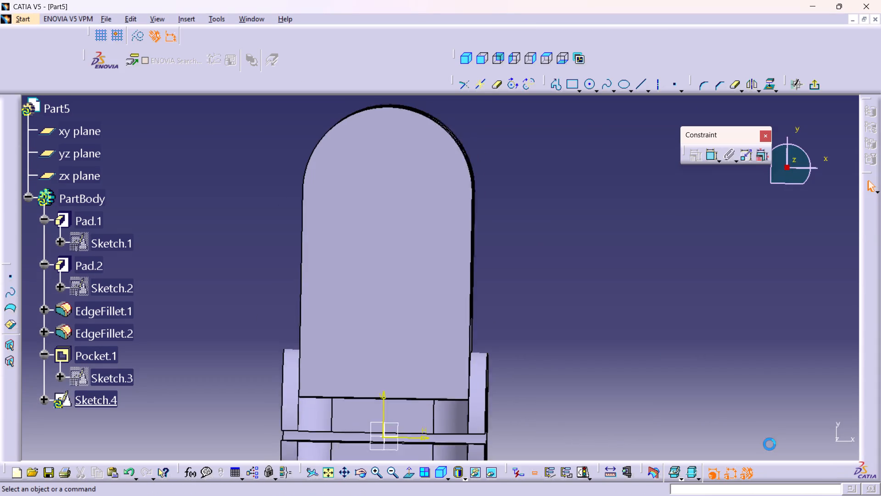
middle_drag(589, 282, 610, 341)
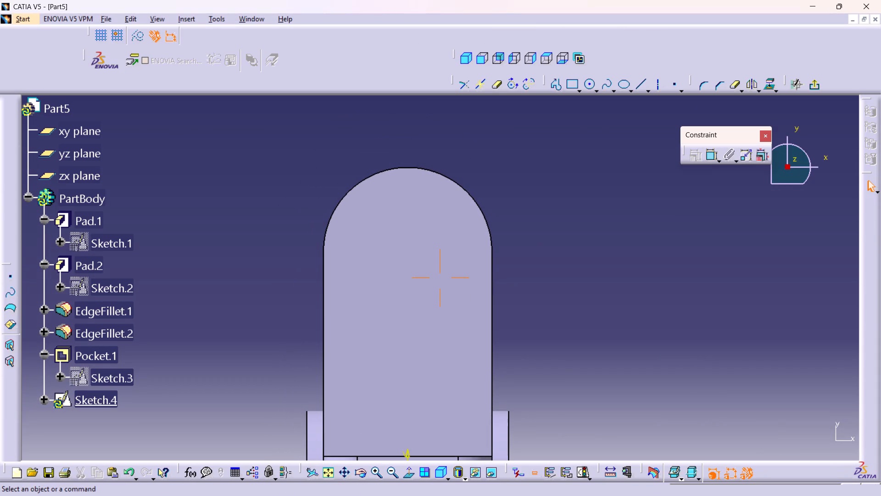
double_click(589, 84)
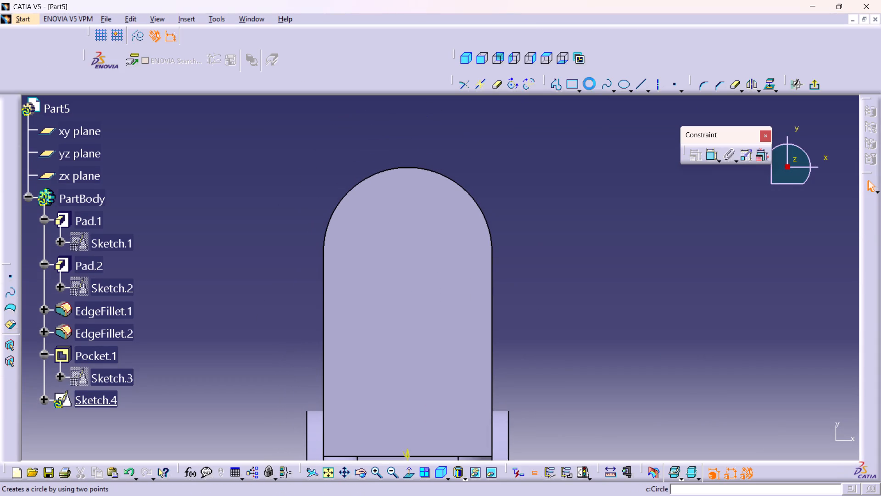
click(408, 236)
click(419, 267)
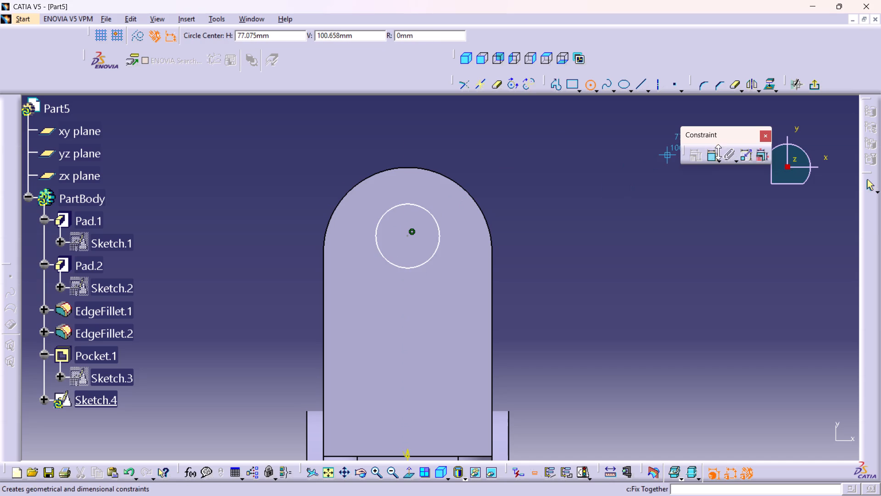
Dimension the circle near the fork's rounded end and set its diameter to 18 mm.
double_click(708, 160)
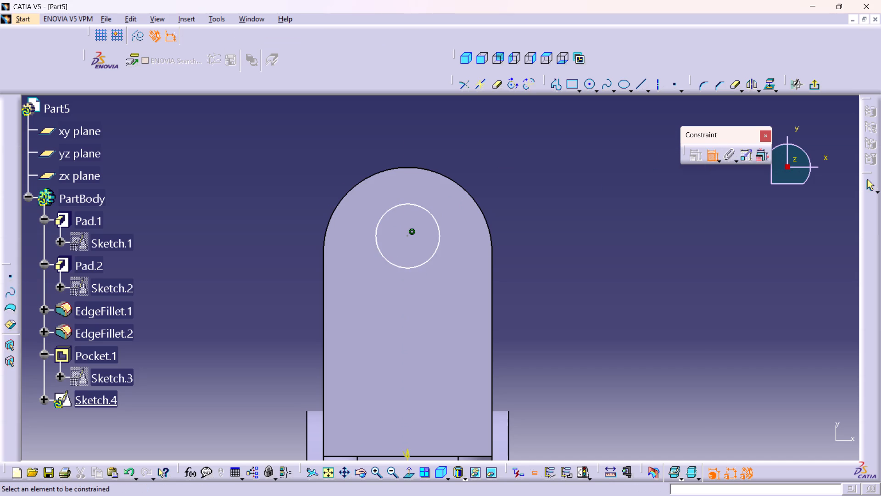
click(440, 233)
click(590, 197)
double_click(590, 194)
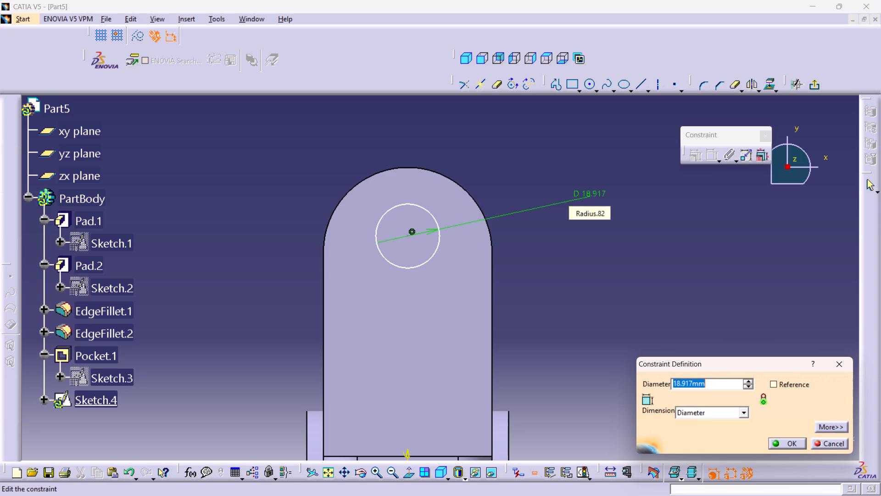
text(18\)
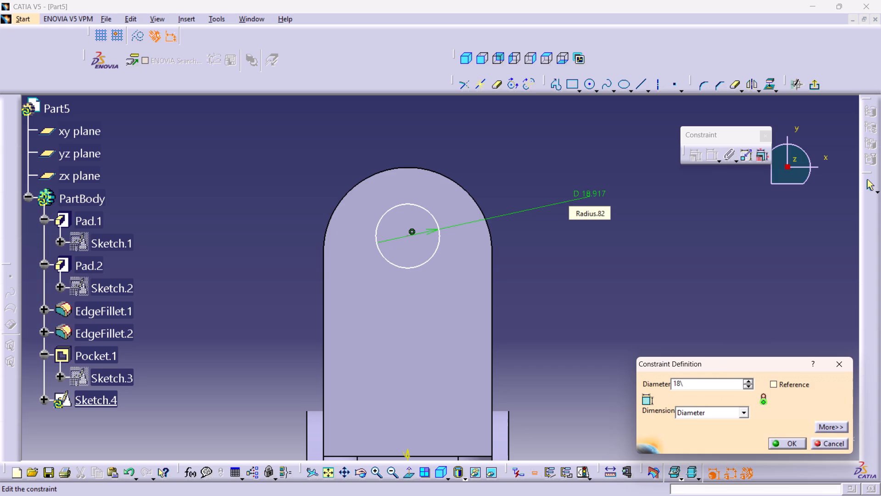
key(BackSpace)
key(Return)
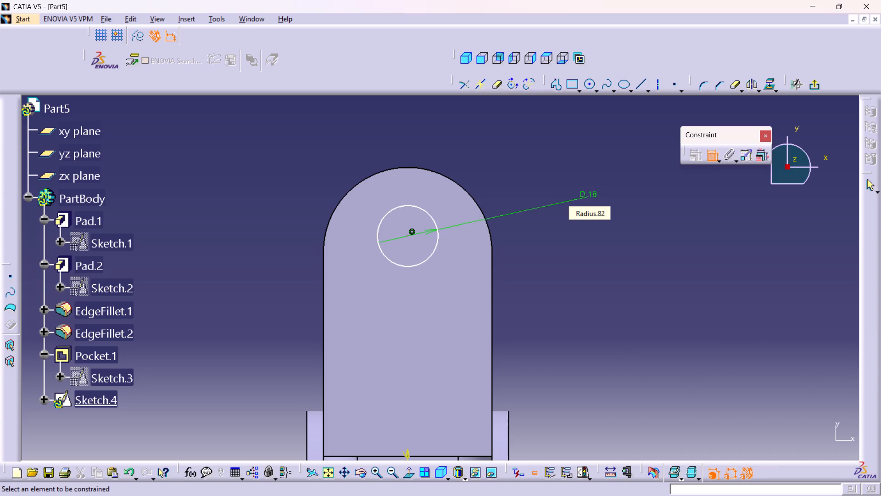
Make the 18 mm circle concentric with the fork's rounded end arc and exit the sketch.
click(433, 221)
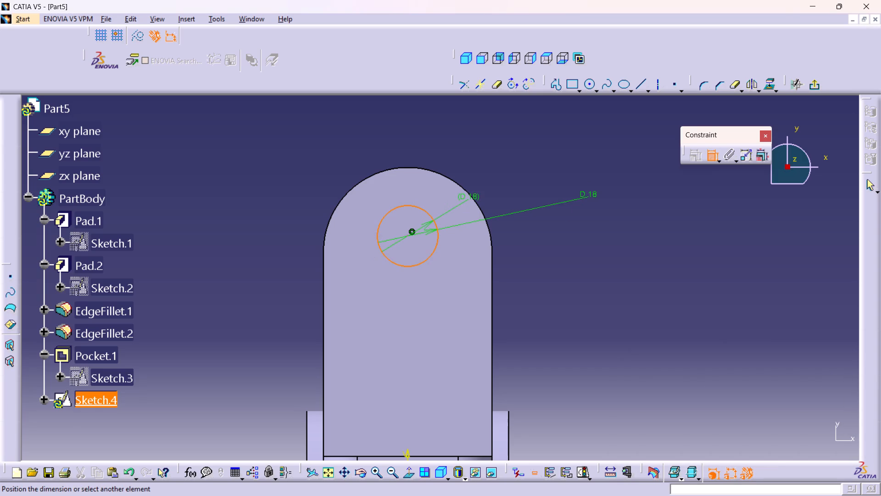
click(475, 202)
right_click(532, 179)
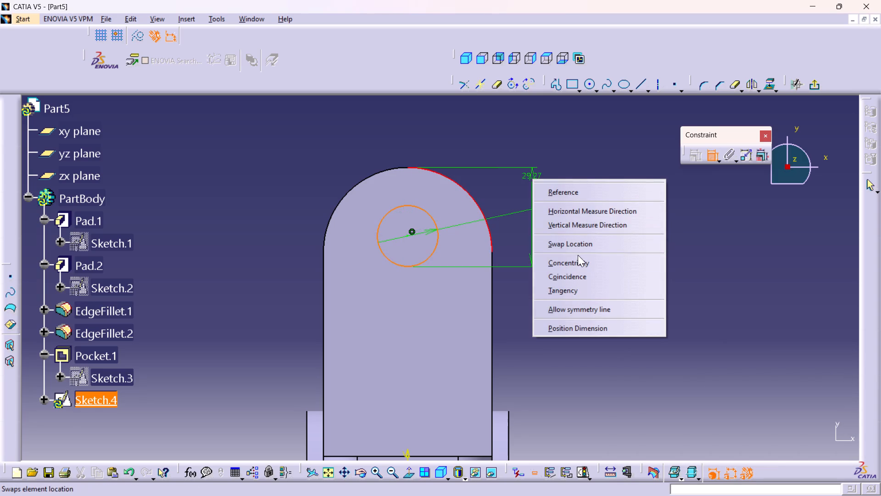
click(573, 261)
click(813, 82)
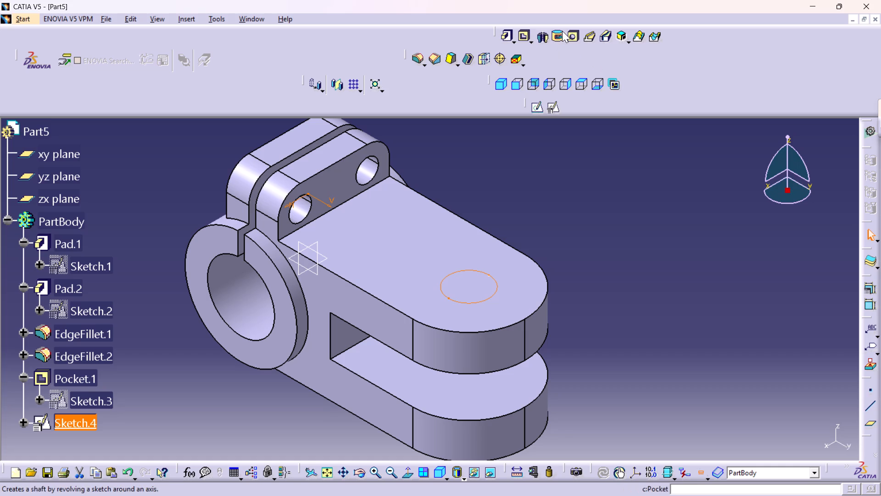
Cut the 18 mm circle sketch through both fork arms with a Pocket of type Up to last.
click(525, 37)
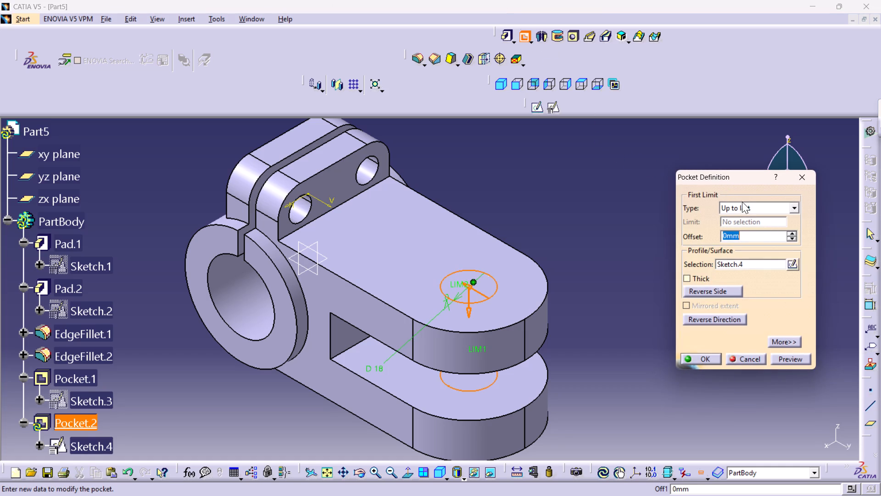
click(696, 362)
click(671, 355)
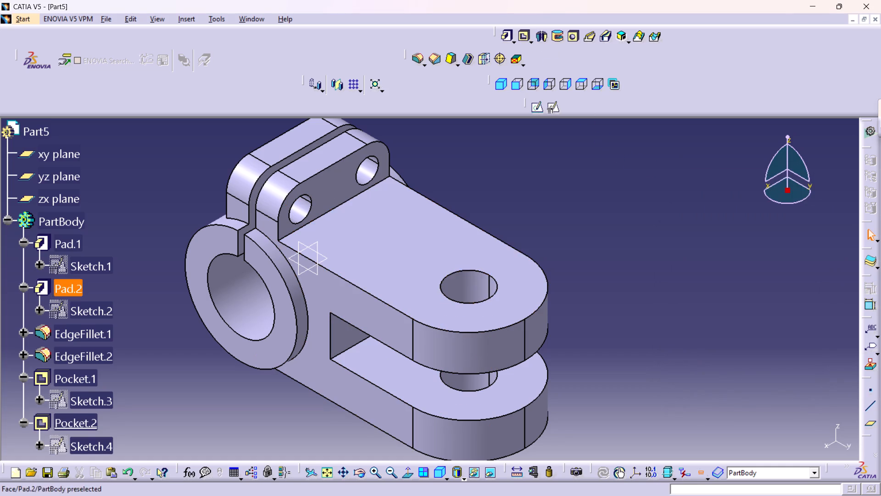
Save the part as a CATPart named v25 in the CATIA folder.
middle_drag(575, 224, 589, 247)
right_click(575, 224)
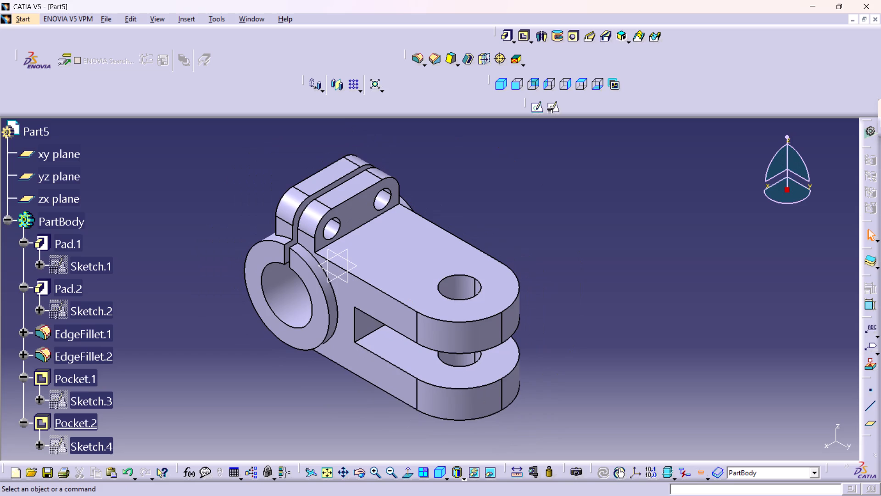
middle_drag(589, 247, 602, 240)
key(ctrl+s)
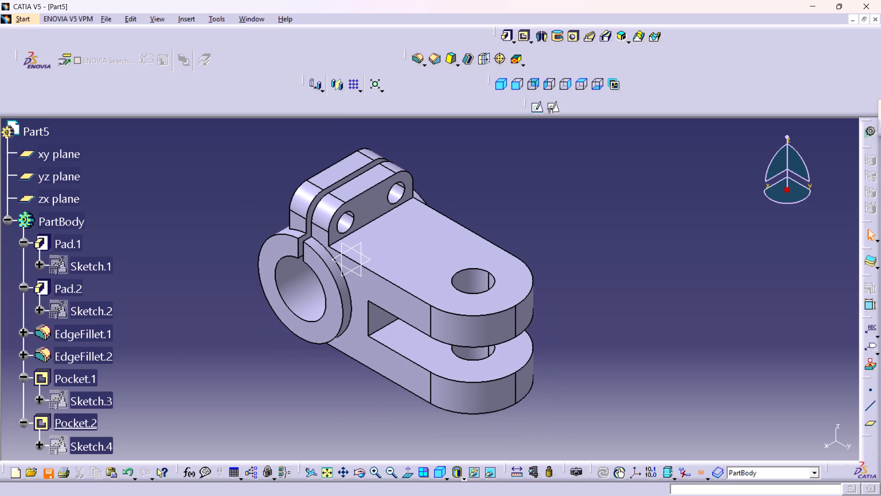
key(v)
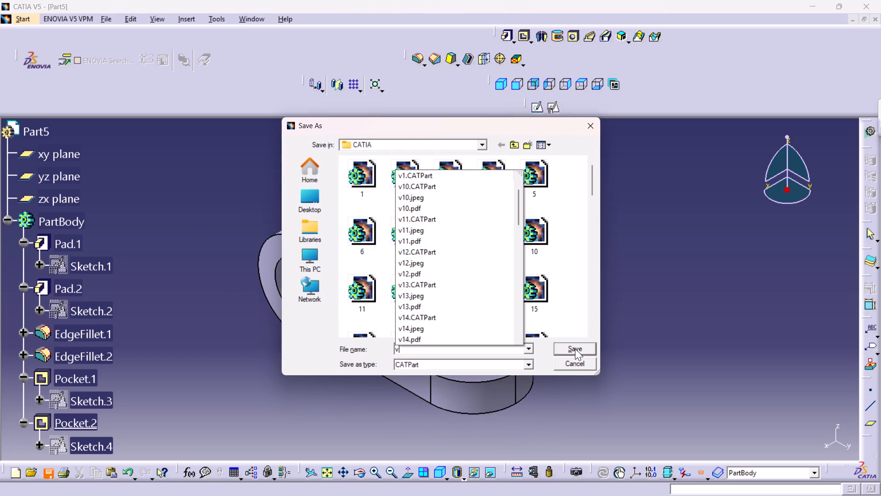
text(25)
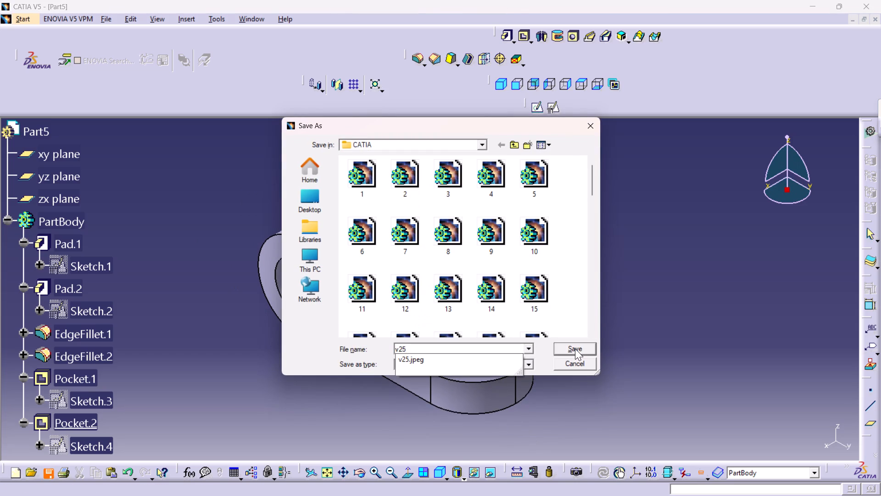
key(Return)
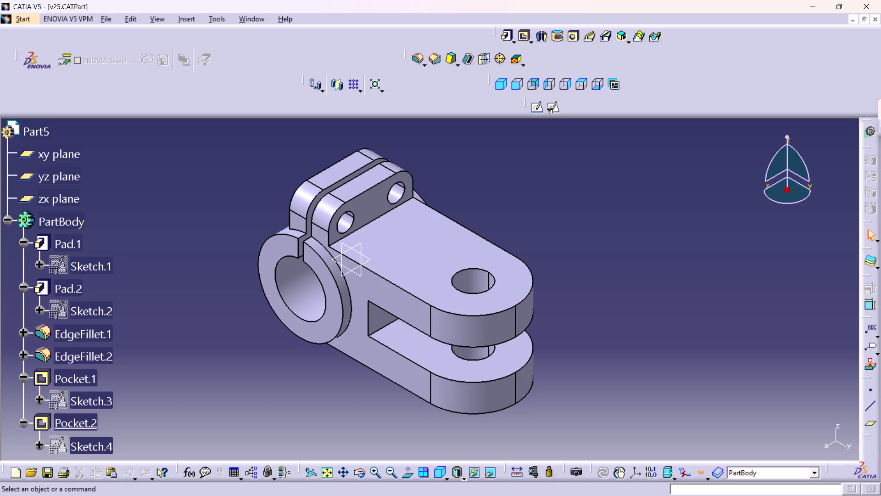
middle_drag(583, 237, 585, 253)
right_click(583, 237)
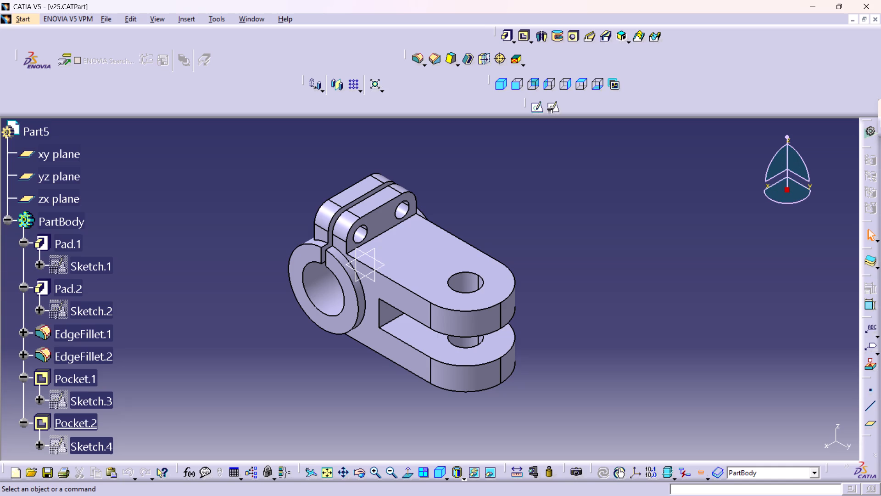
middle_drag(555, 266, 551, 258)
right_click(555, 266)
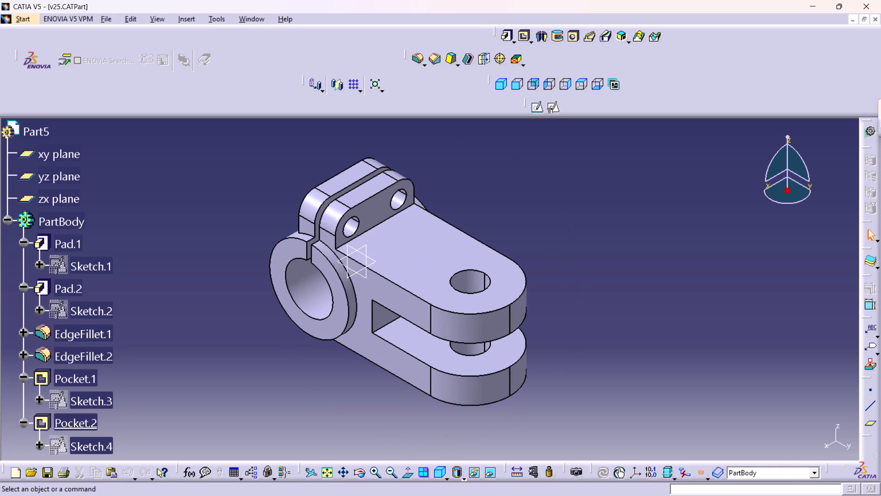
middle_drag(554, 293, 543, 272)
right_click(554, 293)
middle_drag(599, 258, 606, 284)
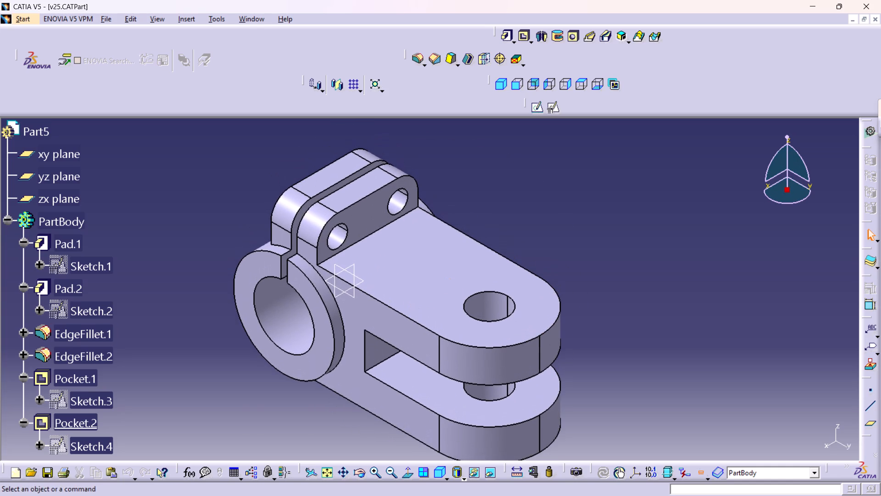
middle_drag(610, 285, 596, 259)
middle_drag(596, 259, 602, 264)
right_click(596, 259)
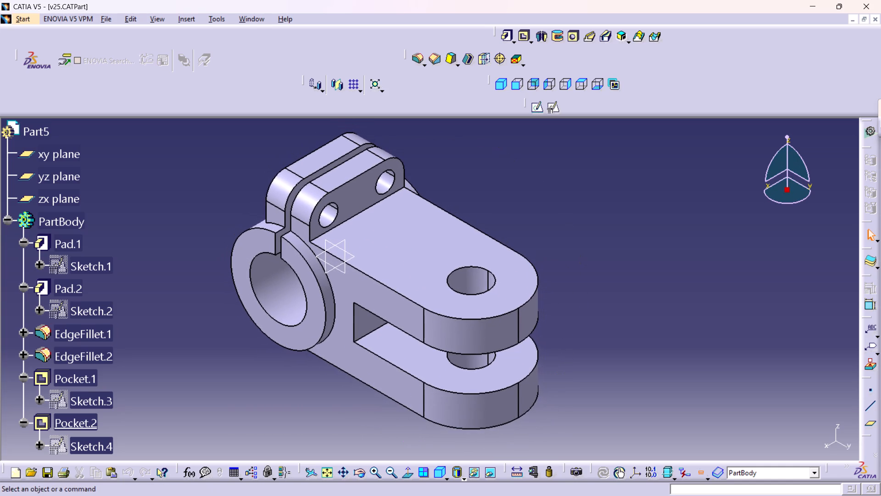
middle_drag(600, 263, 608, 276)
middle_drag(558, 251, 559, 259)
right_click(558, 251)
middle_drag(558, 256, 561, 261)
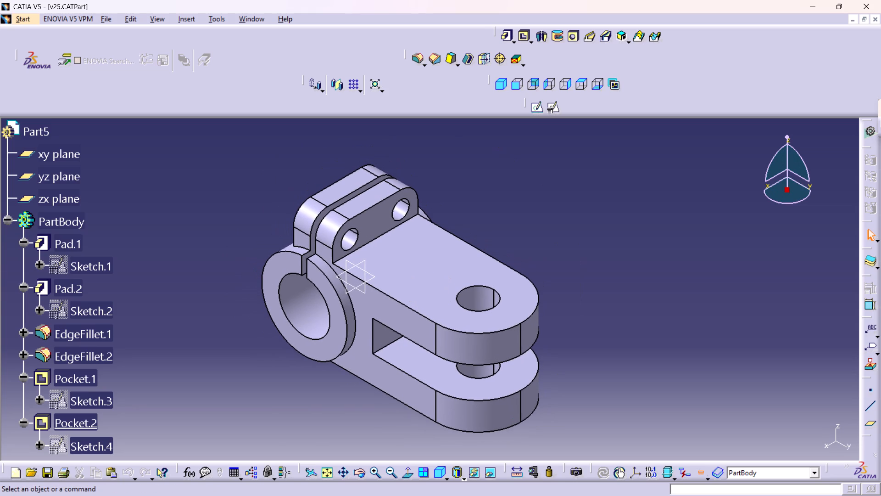
Save the v25 part again.
key(ctrl+s)
key(ctrl+s)
key(ctrl+s)
Print the whole clamp to a PDF file named v25 in the CATIA folder using Microsoft Print to PDF.
middle_drag(598, 286, 594, 275)
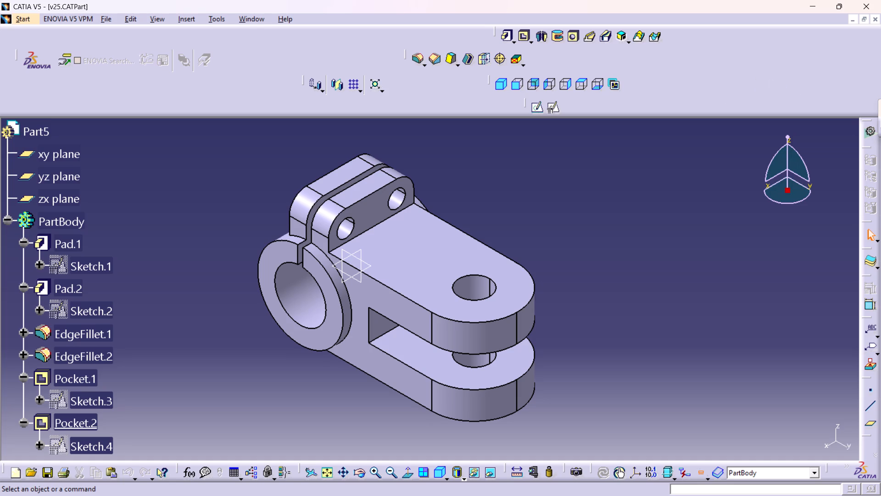
middle_click(574, 270)
right_click(574, 270)
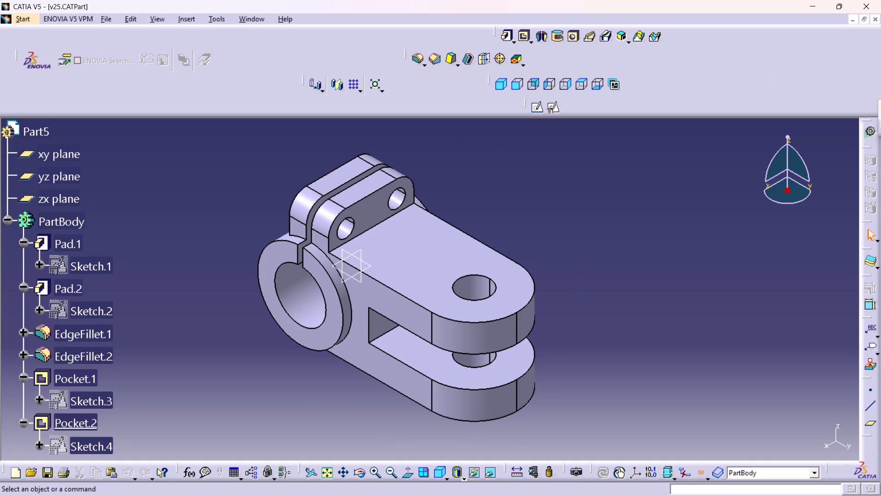
middle_drag(574, 270, 574, 275)
right_click(574, 270)
middle_drag(560, 267, 590, 260)
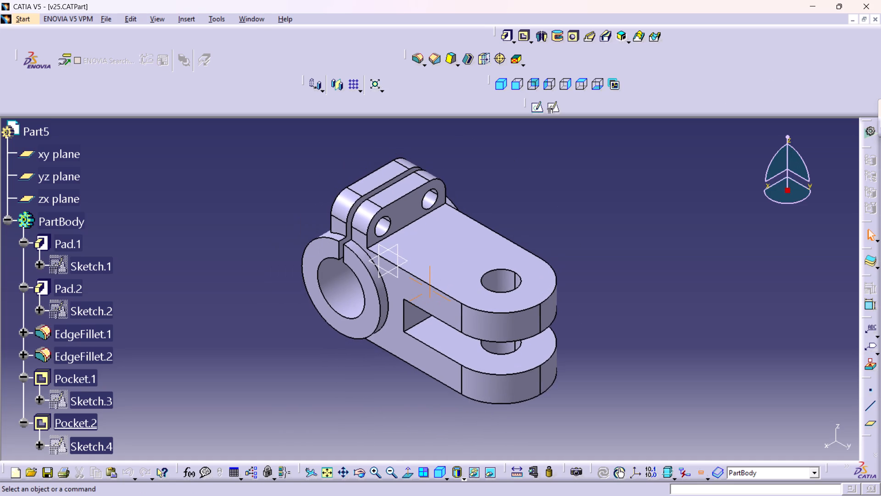
middle_drag(590, 260, 590, 266)
right_click(590, 260)
middle_drag(589, 262, 575, 264)
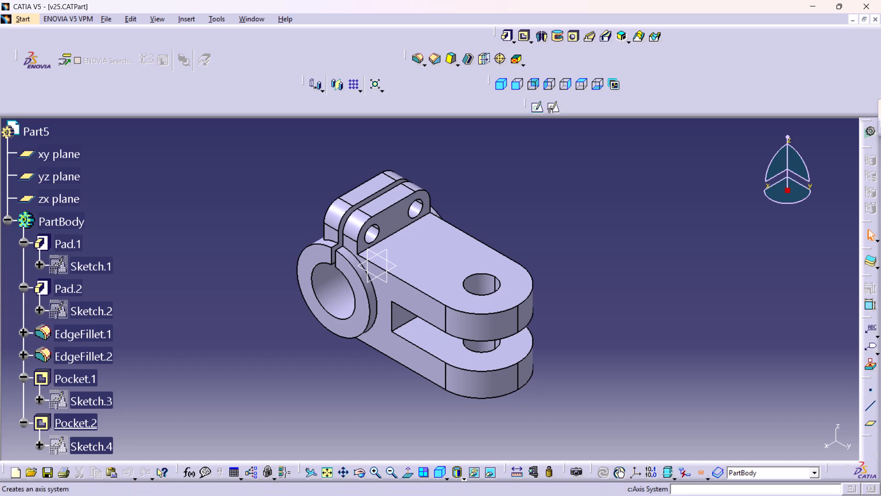
key(ctrl+p)
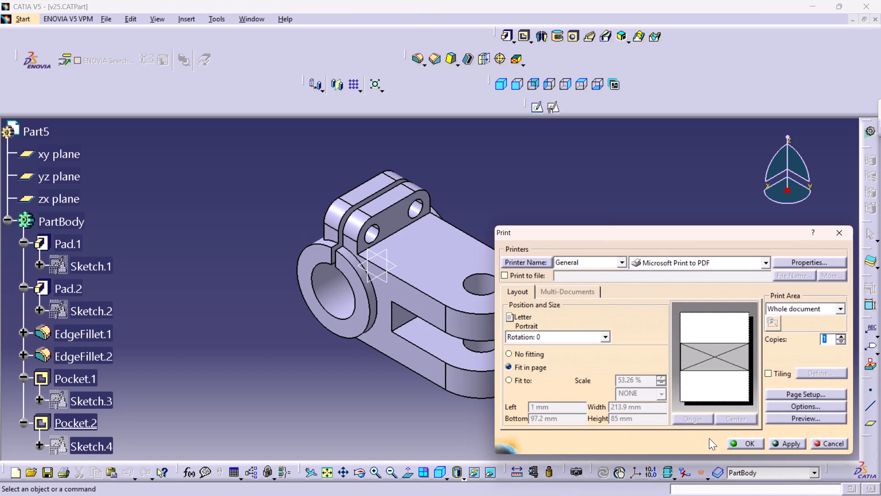
click(737, 441)
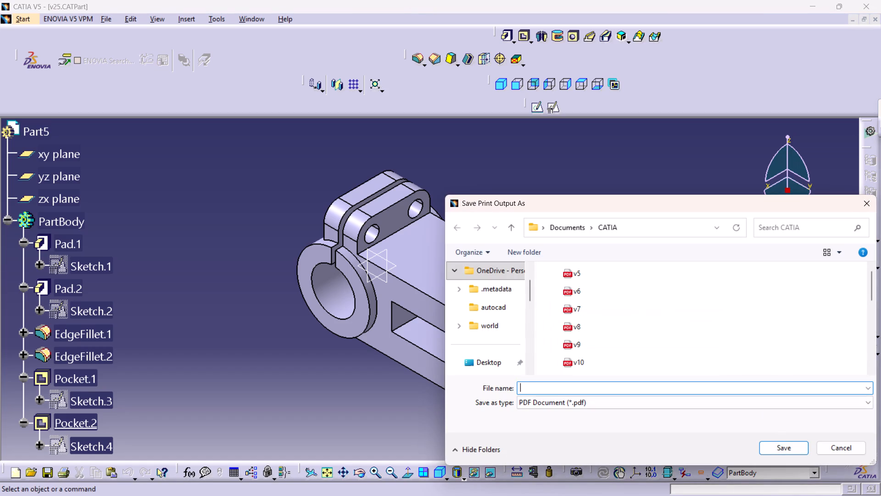
text(v25)
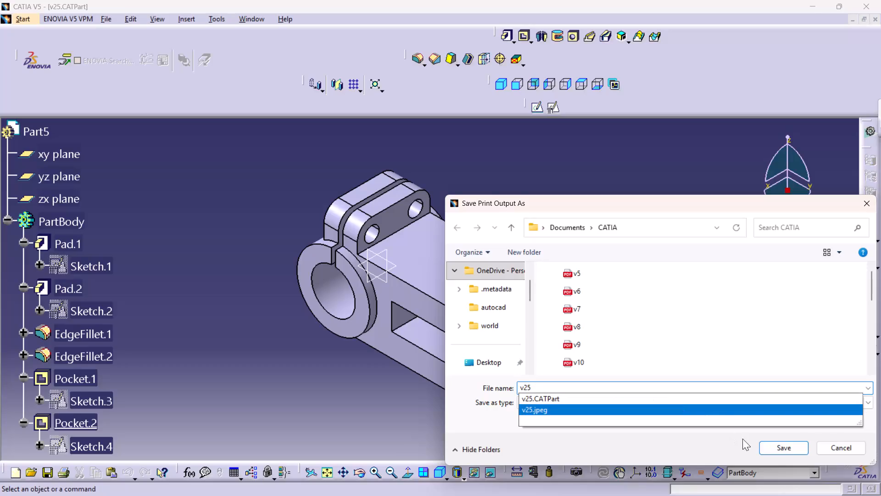
click(777, 445)
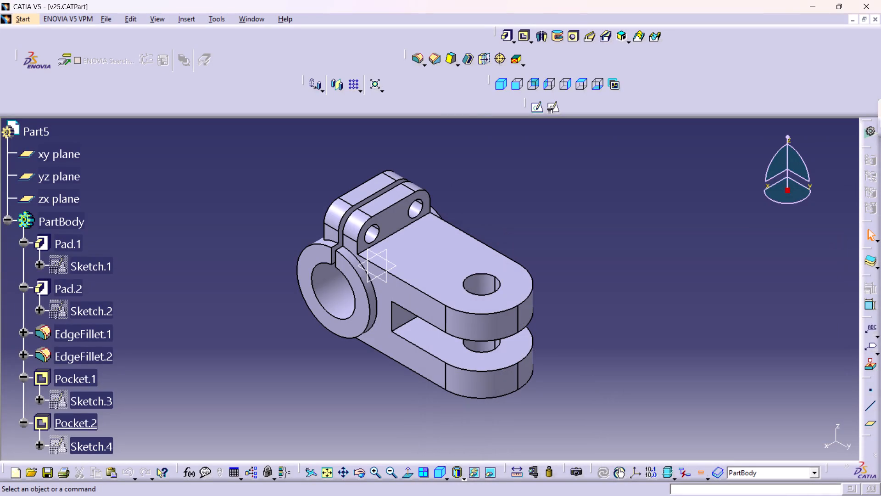
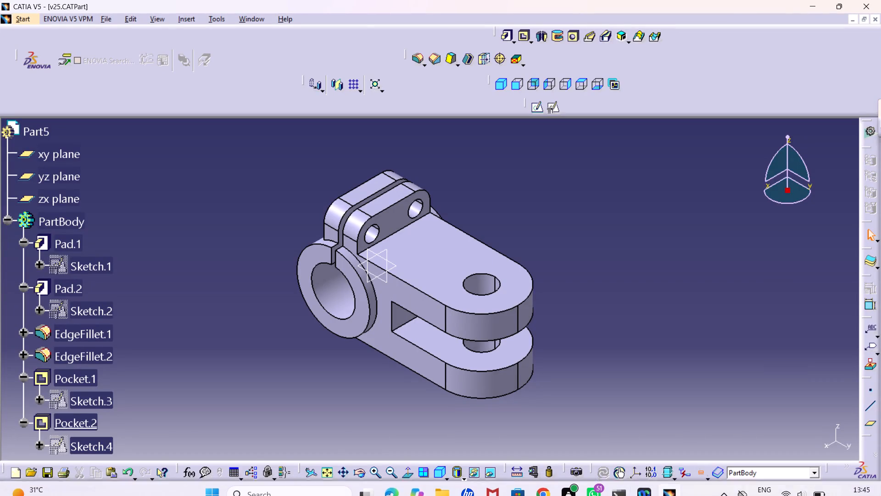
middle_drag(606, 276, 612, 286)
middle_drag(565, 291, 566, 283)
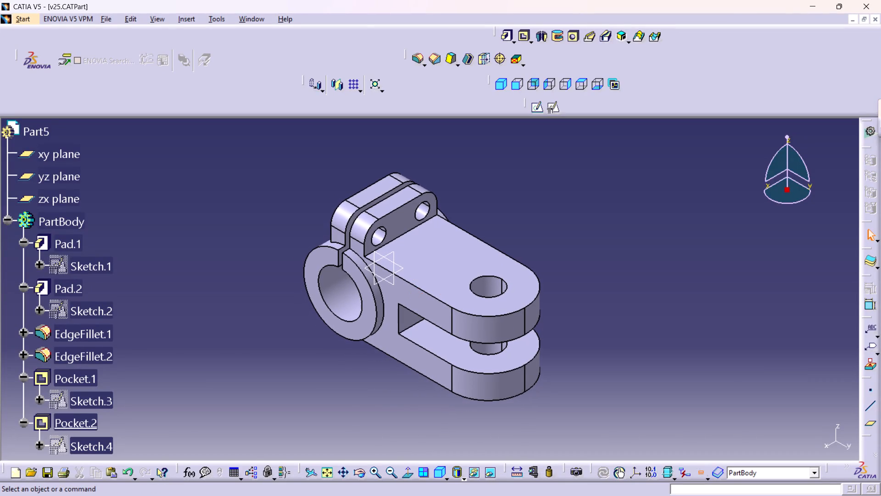
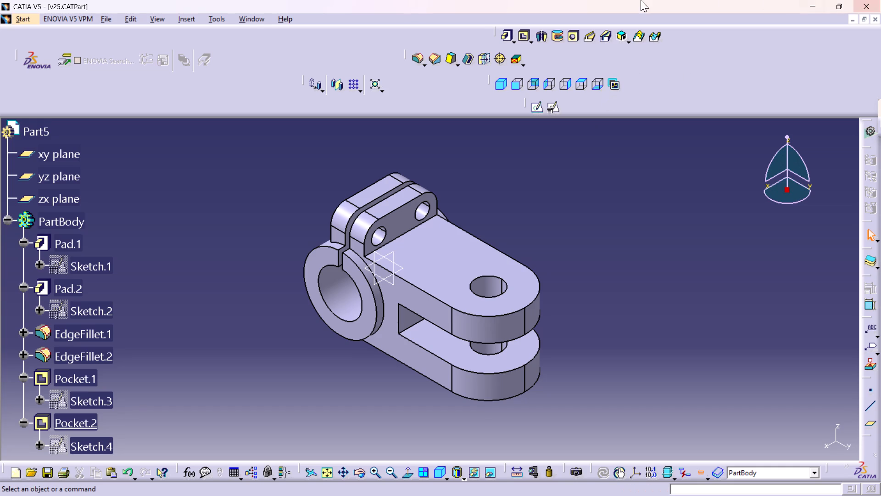
Rearrange the toolbars so the standard-views toolbar and the two-icon sketch toolbar sit side by side in the third row.
drag(489, 81, 662, 68)
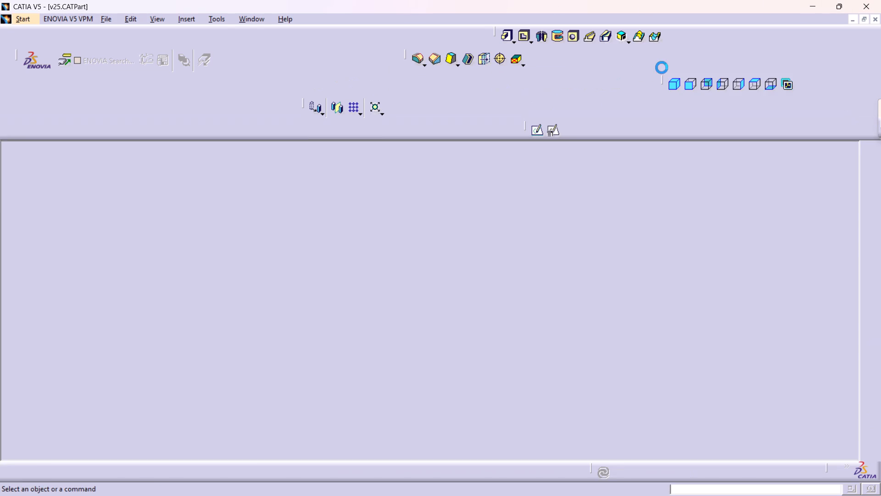
drag(662, 79, 657, 61)
drag(658, 53, 643, 57)
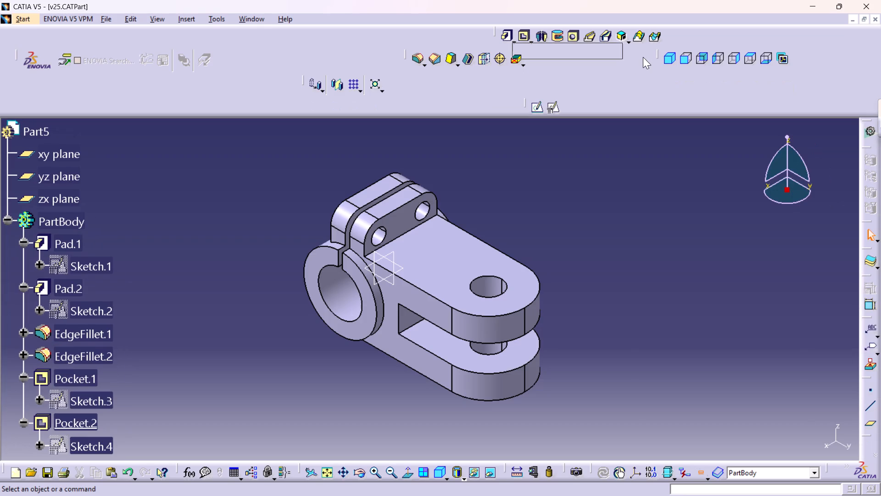
drag(643, 57, 662, 67)
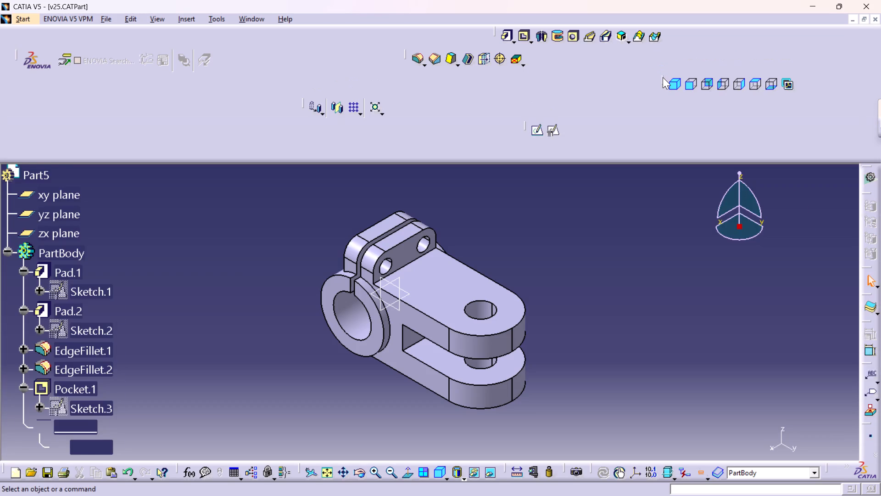
drag(663, 77, 514, 118)
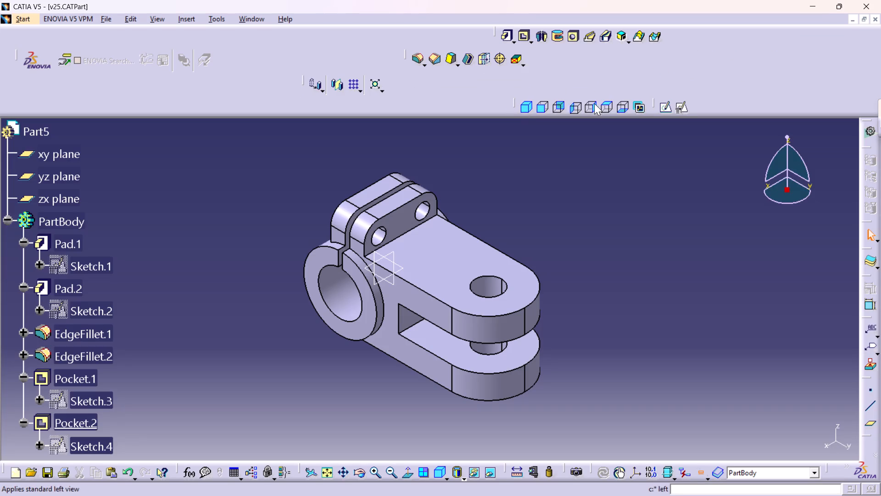
drag(514, 101, 502, 93)
drag(502, 103, 491, 90)
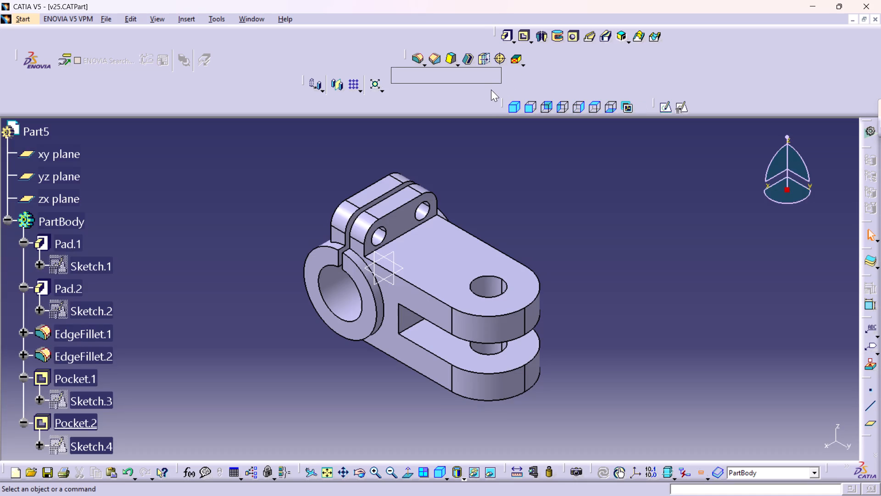
drag(491, 90, 490, 91)
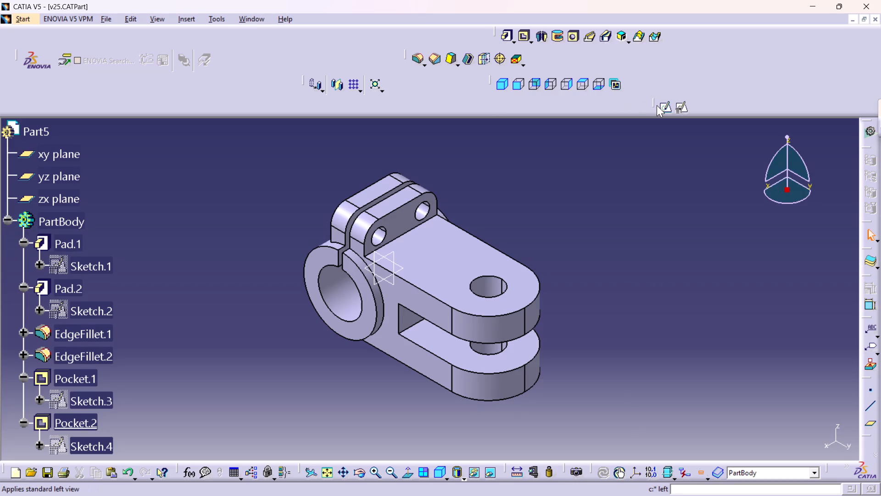
drag(657, 105, 804, 101)
drag(801, 102, 724, 79)
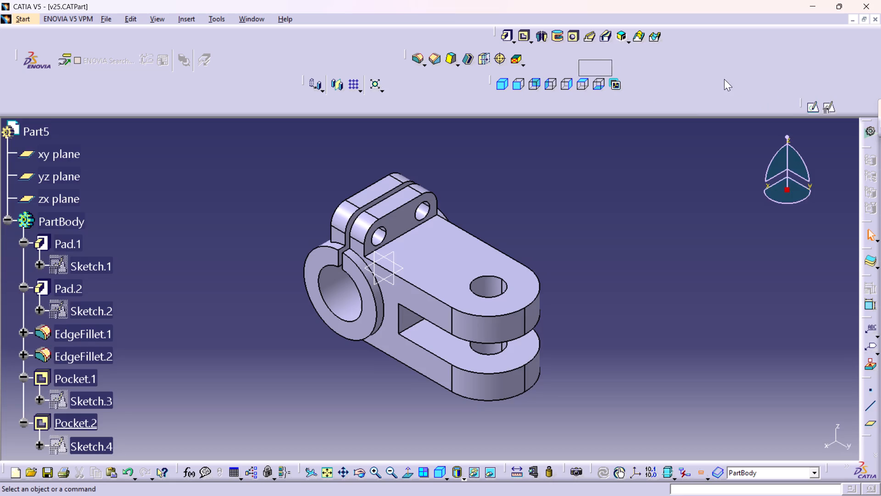
drag(724, 79, 670, 70)
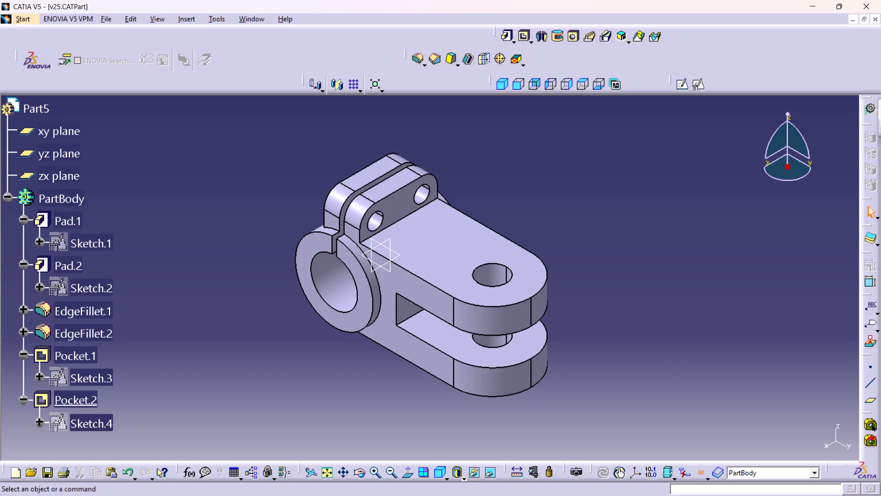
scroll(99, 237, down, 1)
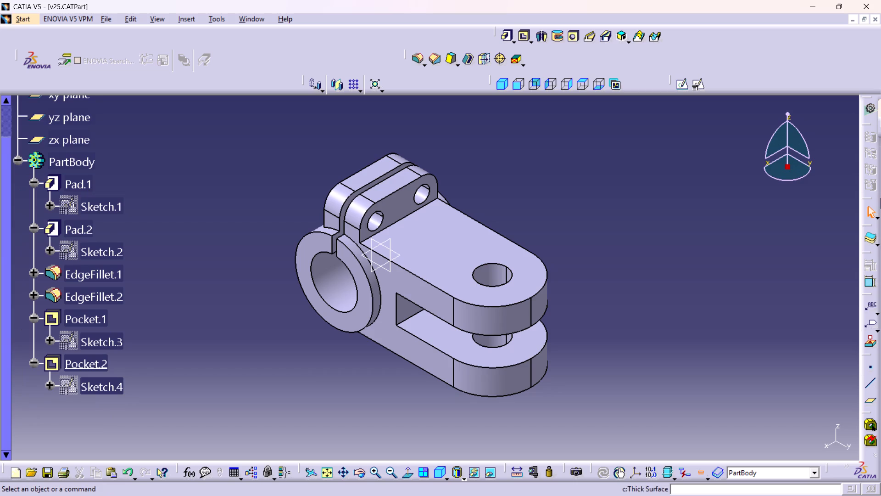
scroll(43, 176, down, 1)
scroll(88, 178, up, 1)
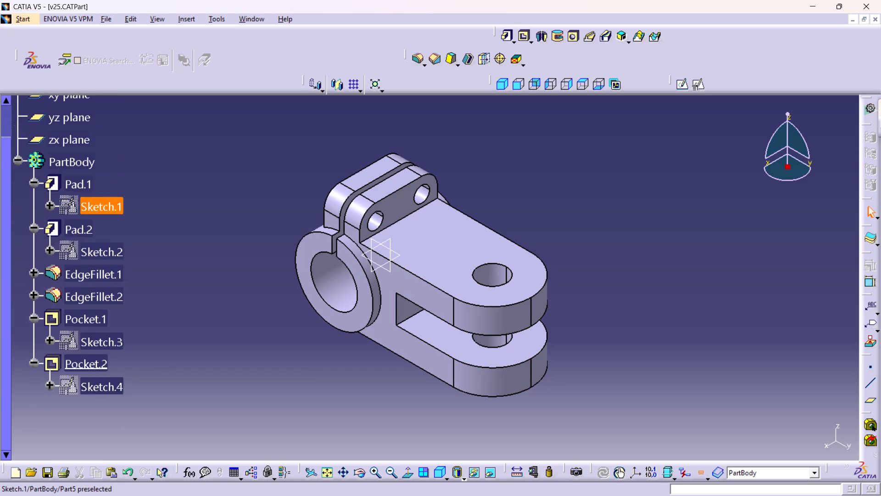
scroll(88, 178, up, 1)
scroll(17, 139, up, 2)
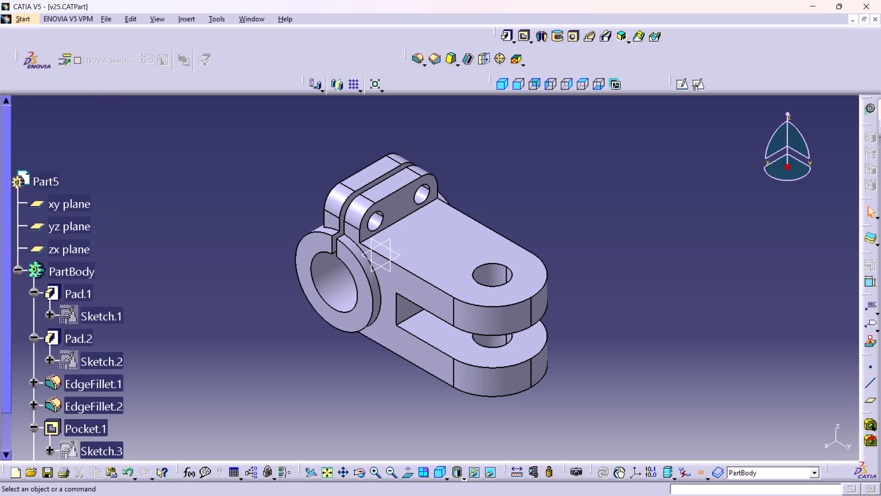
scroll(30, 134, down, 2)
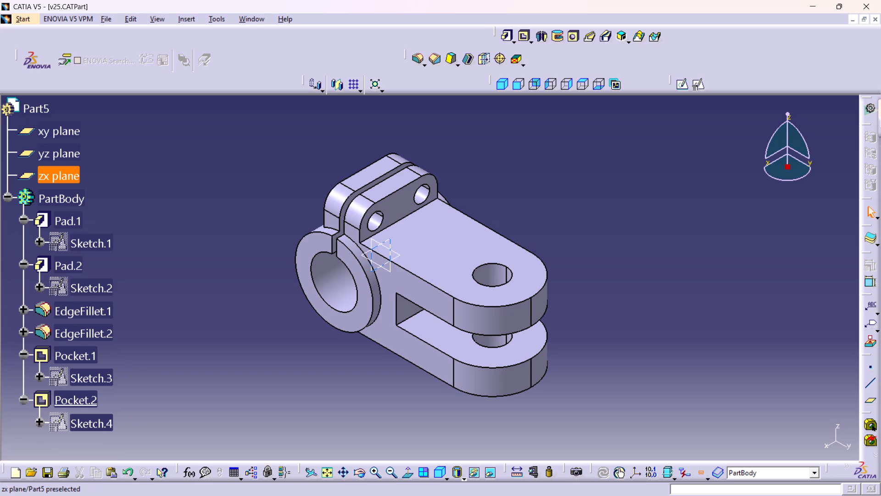
Examine the finished clamp in the standard front, back, left, right and bottom views, ending in the isometric view.
click(514, 83)
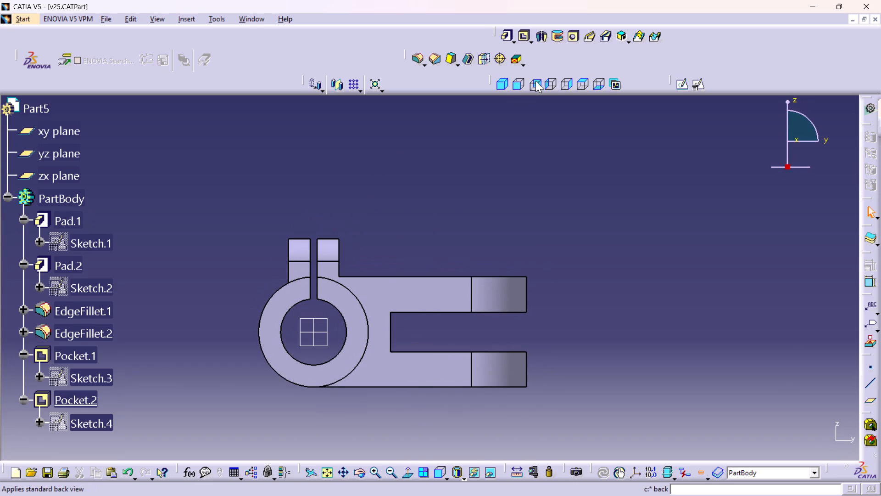
click(536, 81)
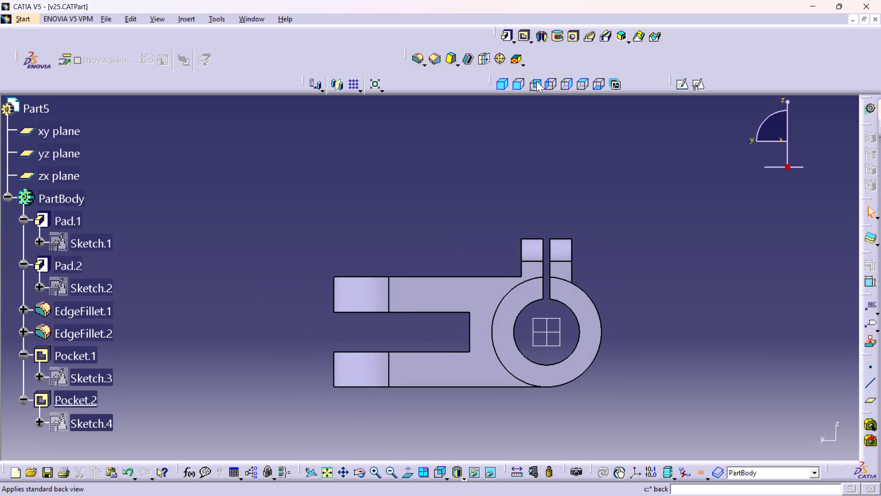
click(552, 83)
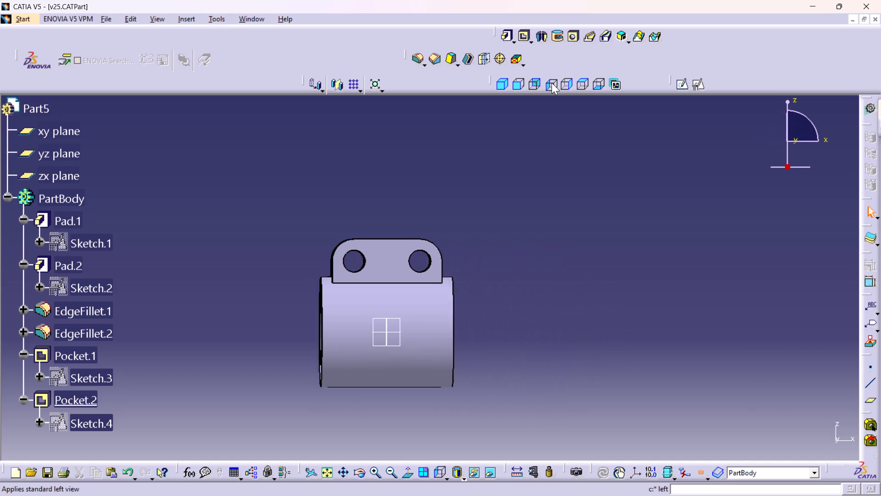
click(566, 83)
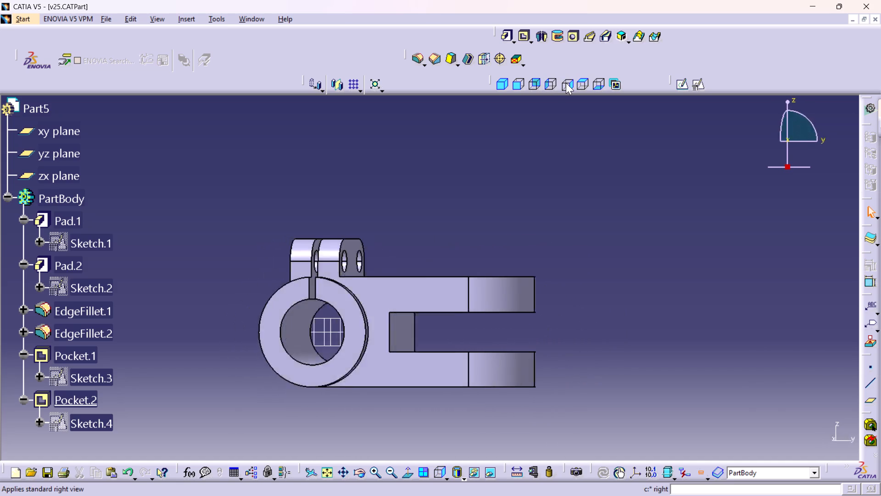
click(594, 83)
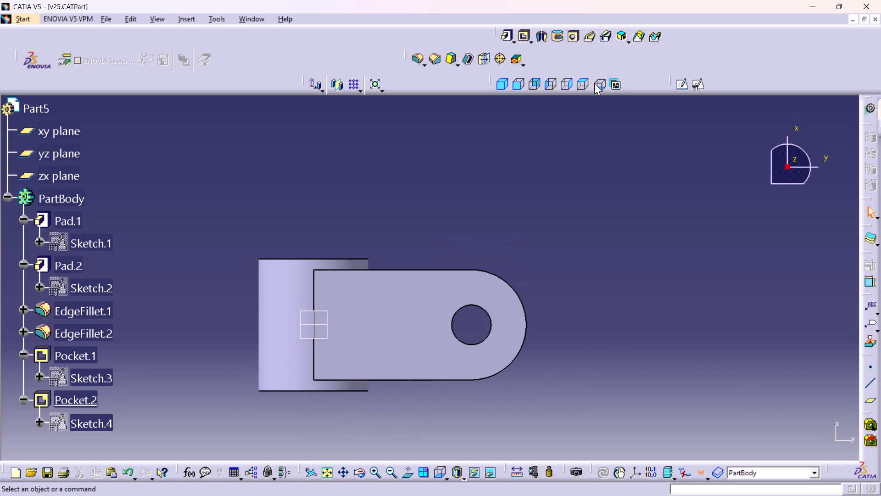
click(617, 83)
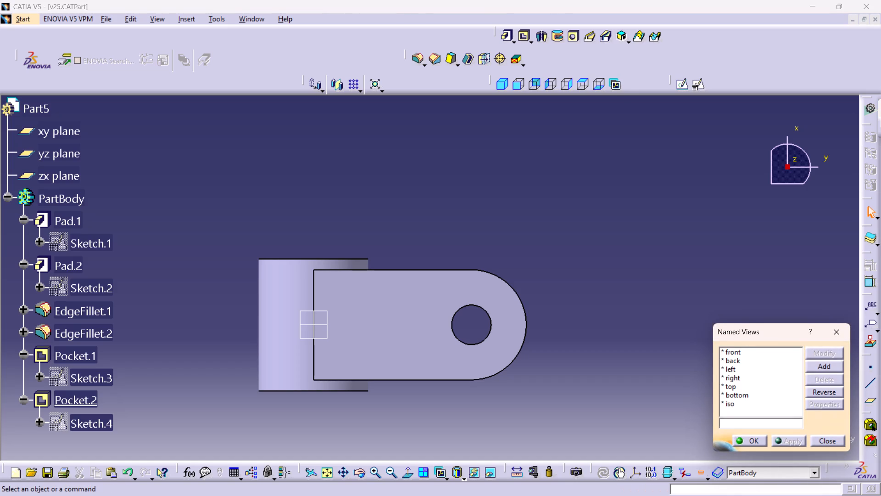
click(837, 328)
click(494, 83)
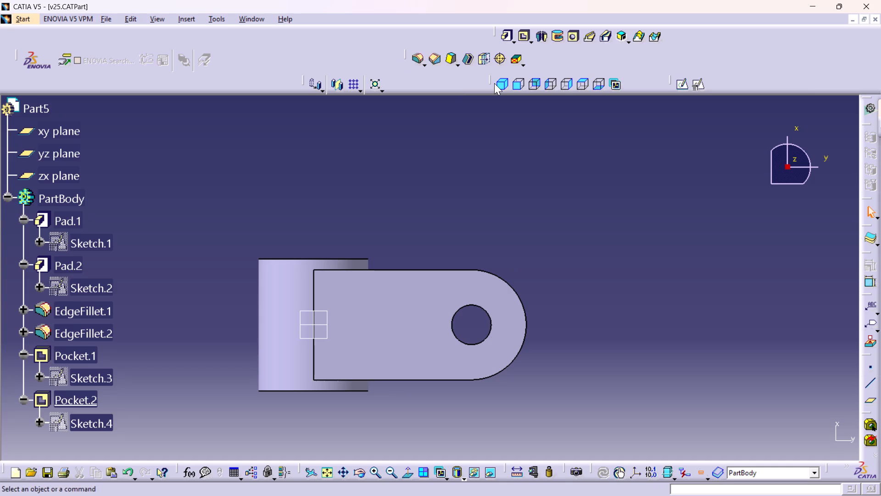
click(497, 83)
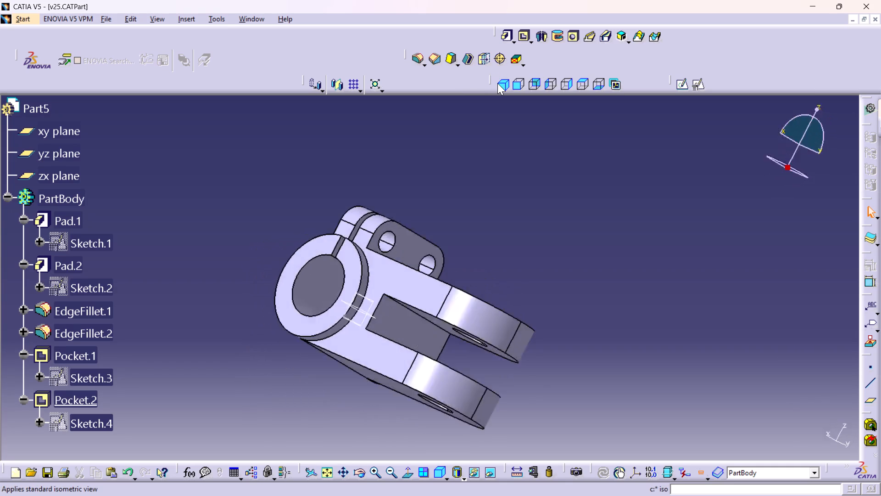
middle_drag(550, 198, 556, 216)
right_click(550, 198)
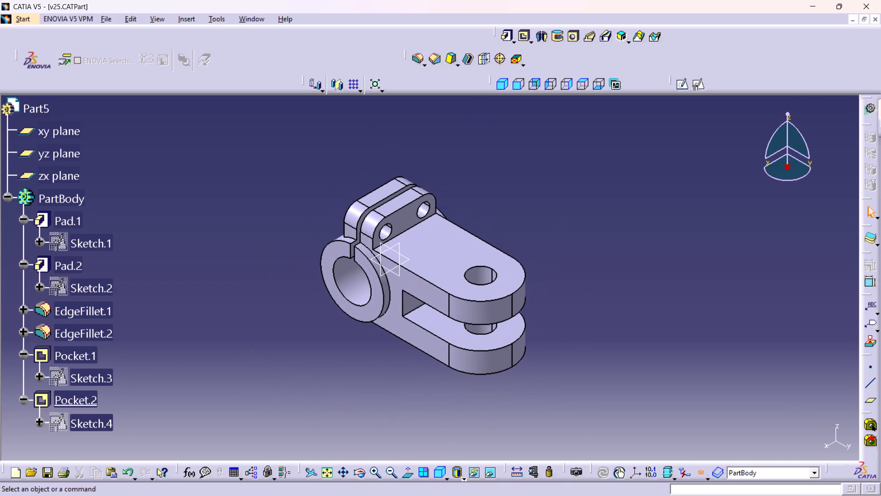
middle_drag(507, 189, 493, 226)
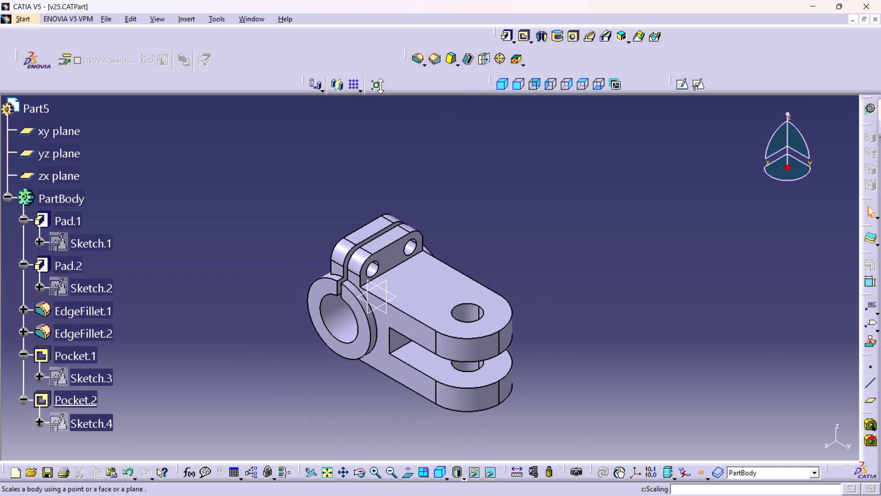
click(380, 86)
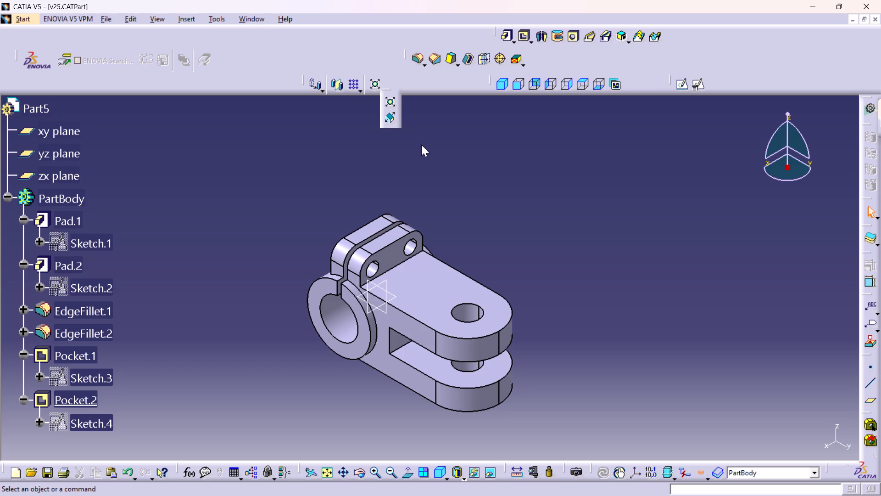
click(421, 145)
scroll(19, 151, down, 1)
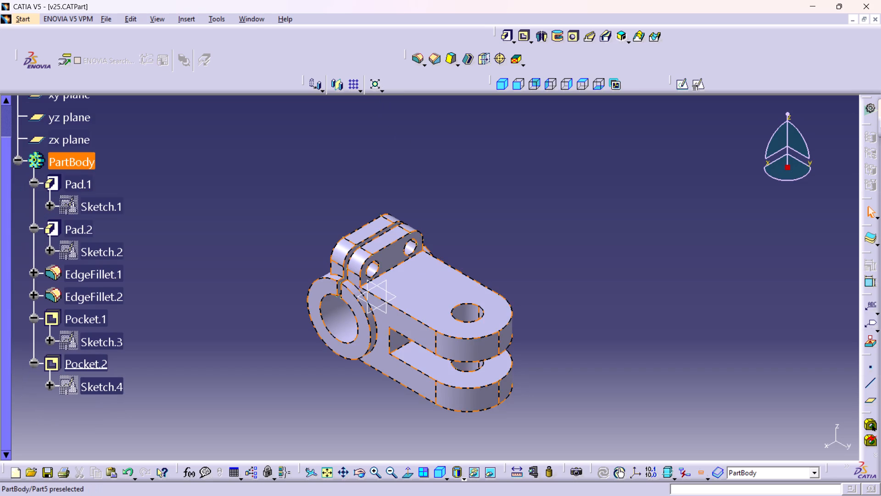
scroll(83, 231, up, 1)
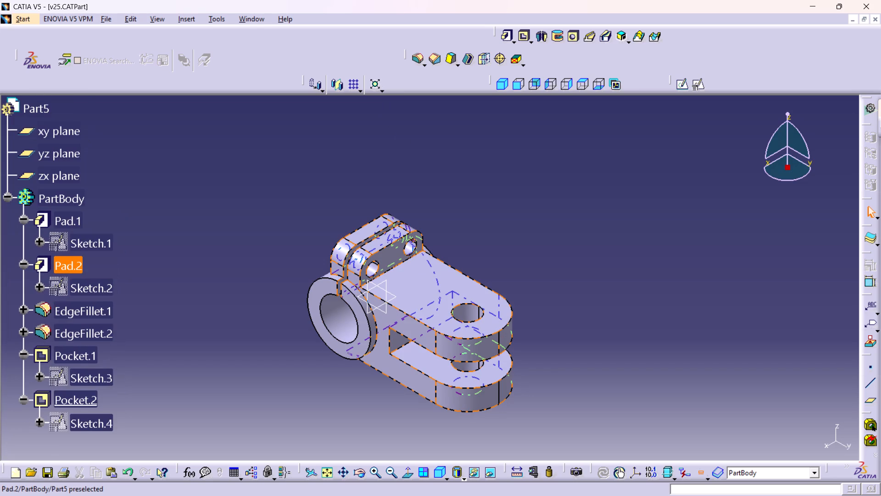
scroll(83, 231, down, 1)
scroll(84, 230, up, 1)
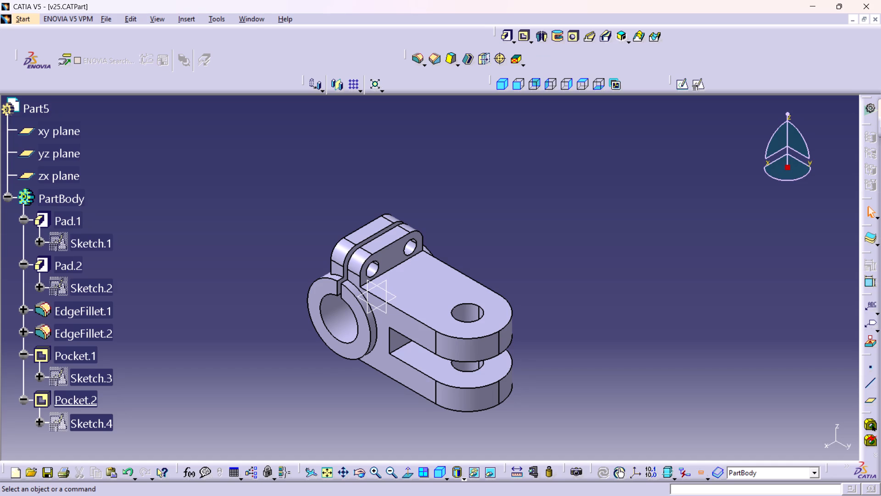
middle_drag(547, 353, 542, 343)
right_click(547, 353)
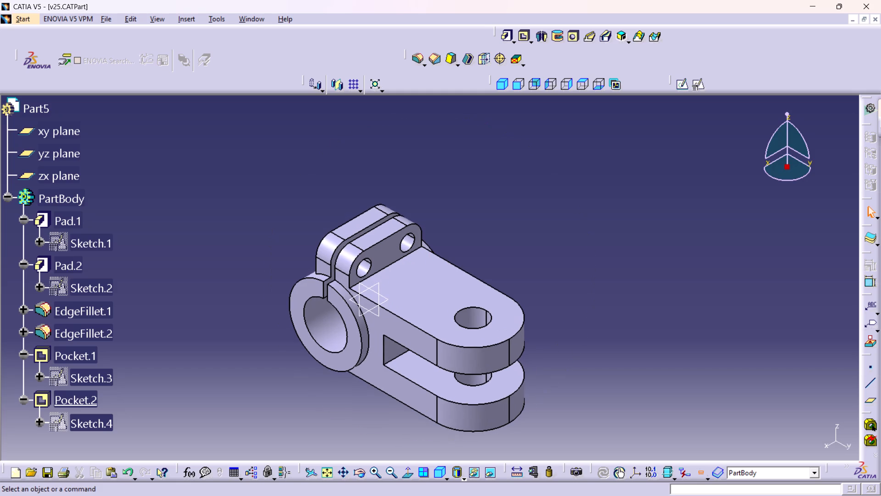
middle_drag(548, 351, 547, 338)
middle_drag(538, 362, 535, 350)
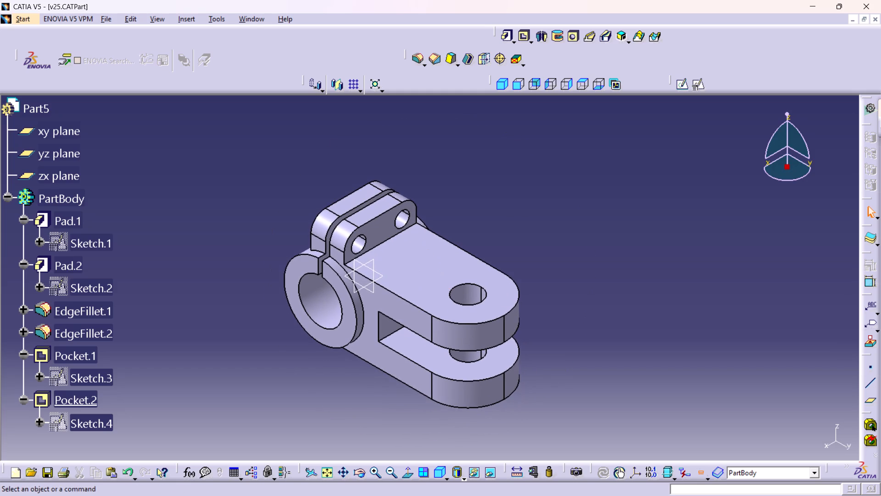
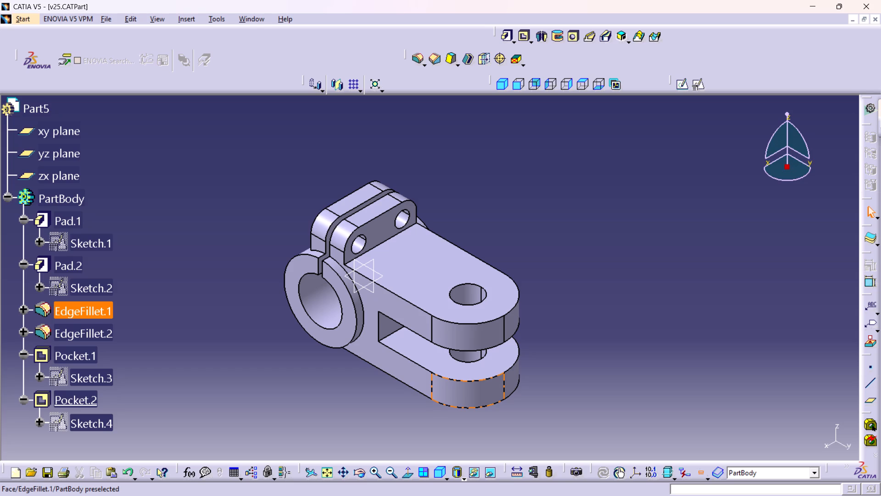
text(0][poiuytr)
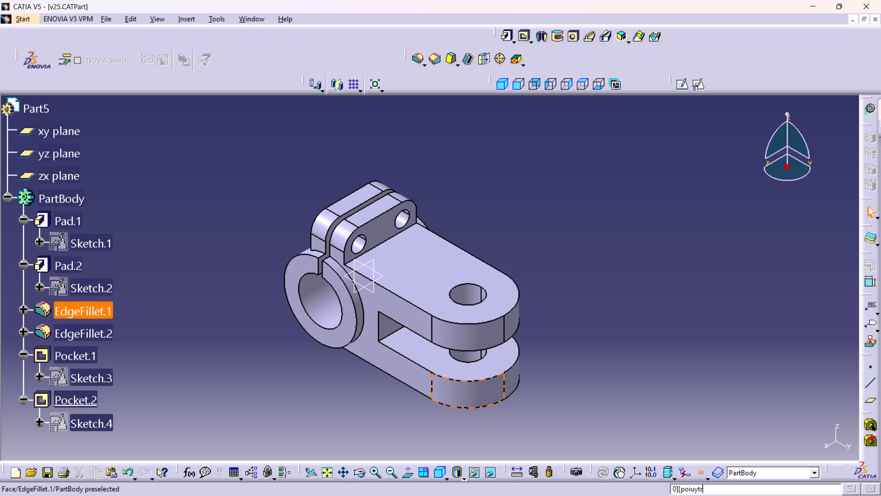
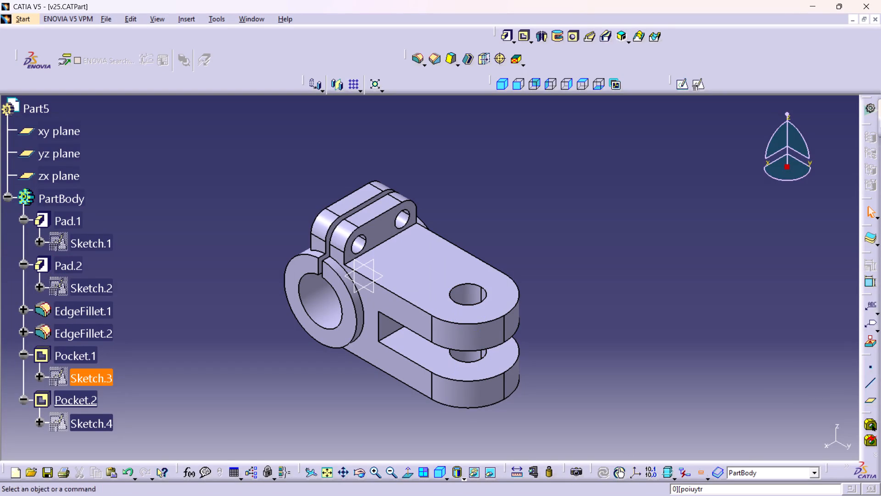
Inspect the rounded fork's slot and through hole up close, including the lower arm, and review the whole clamp.
middle_drag(546, 223, 533, 189)
right_click(546, 223)
middle_drag(534, 204, 530, 176)
right_click(534, 204)
middle_drag(567, 220, 577, 156)
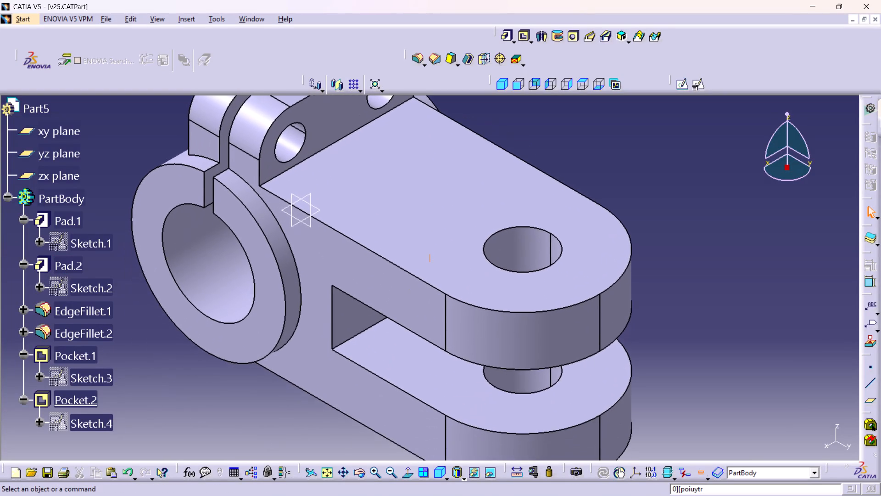
middle_drag(577, 156, 578, 155)
middle_drag(678, 261, 671, 214)
middle_drag(511, 358, 511, 323)
right_click(511, 358)
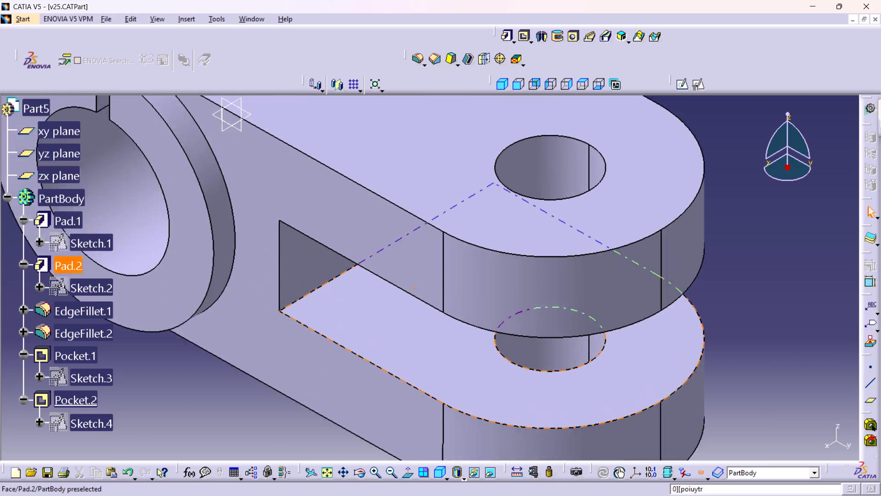
middle_drag(511, 323, 511, 285)
middle_drag(592, 428, 509, 325)
middle_drag(525, 321, 516, 270)
right_click(525, 321)
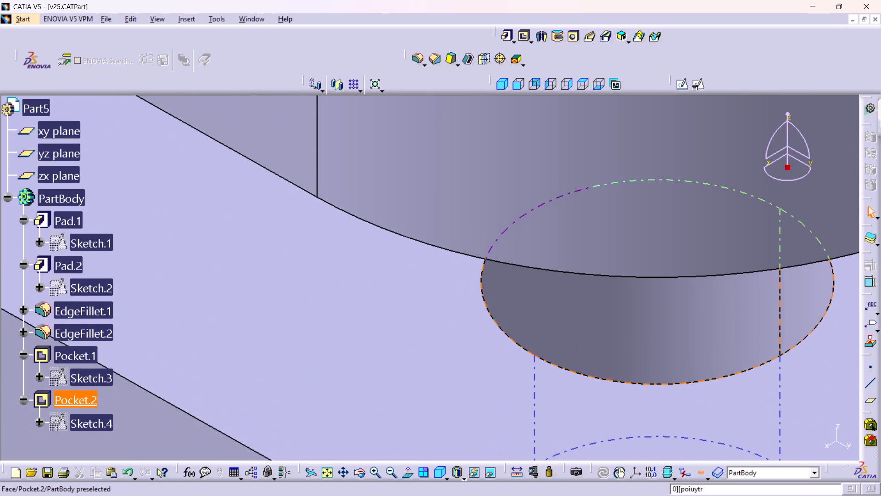
middle_drag(537, 306, 434, 340)
middle_drag(485, 329, 518, 443)
right_click(485, 329)
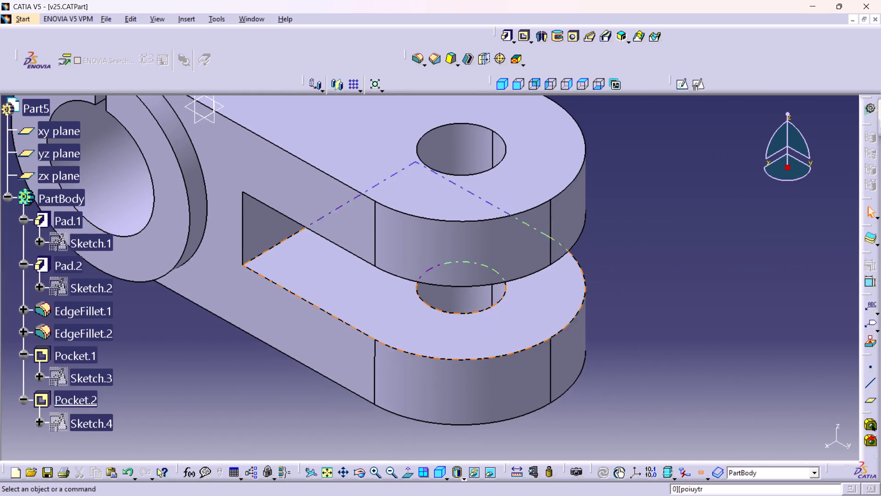
middle_drag(453, 292, 509, 448)
right_click(492, 385)
middle_drag(592, 259, 595, 263)
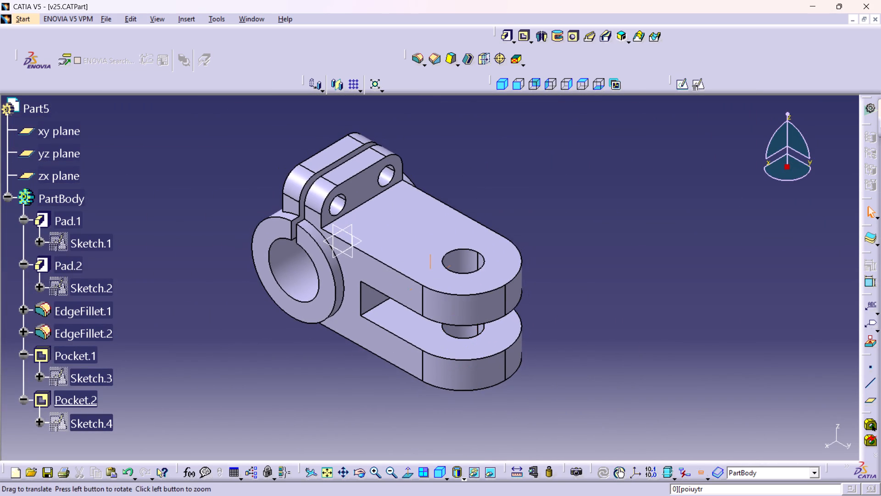
middle_drag(595, 263, 612, 309)
middle_drag(588, 338, 593, 314)
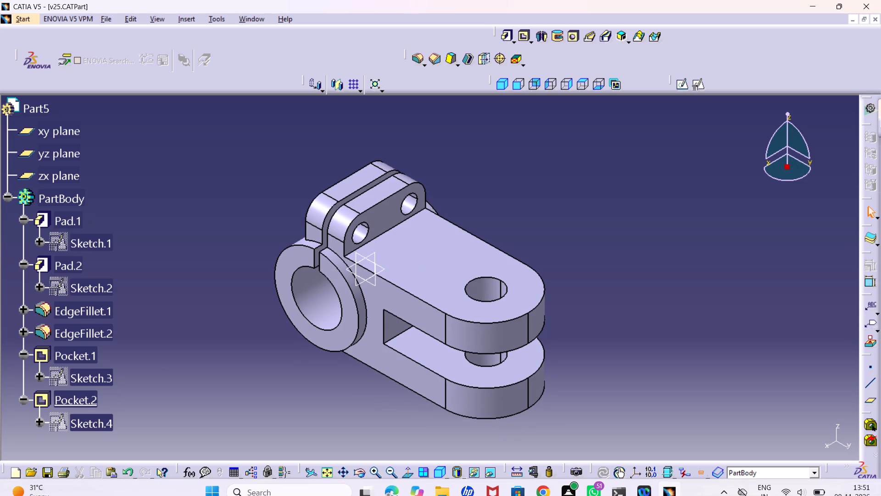